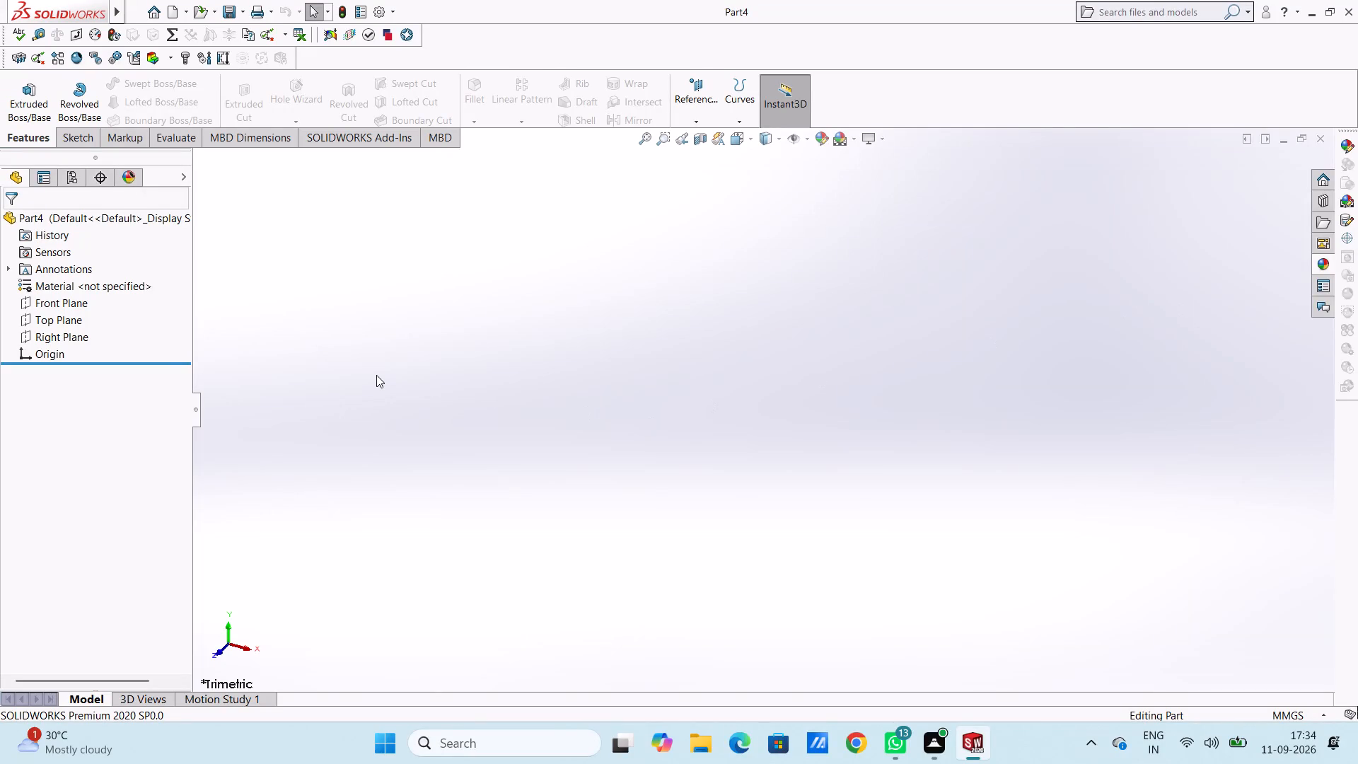
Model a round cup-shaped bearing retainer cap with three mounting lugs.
On the Top Plane, sketch two concentric circles centred on the origin with radii of 55 mm and 45 mm.
left_click(72, 320)
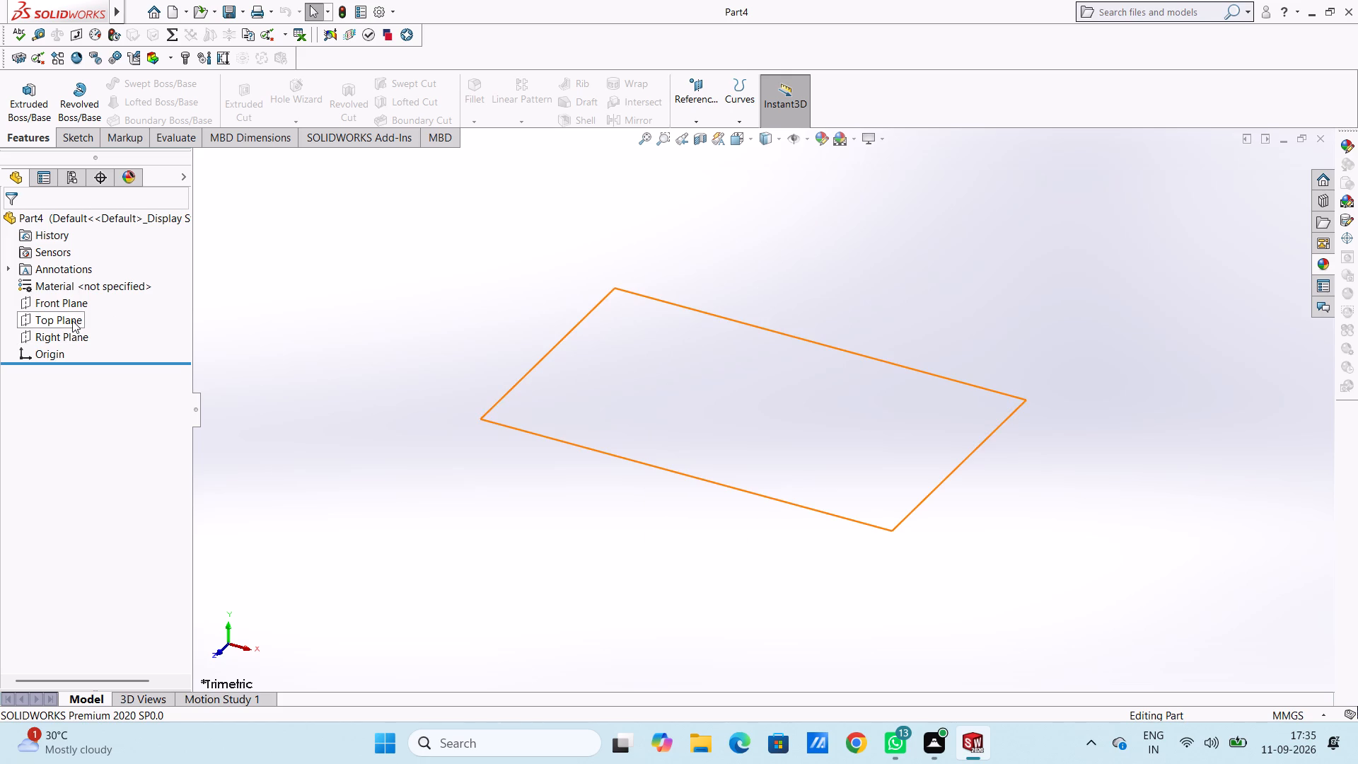
left_click(81, 307)
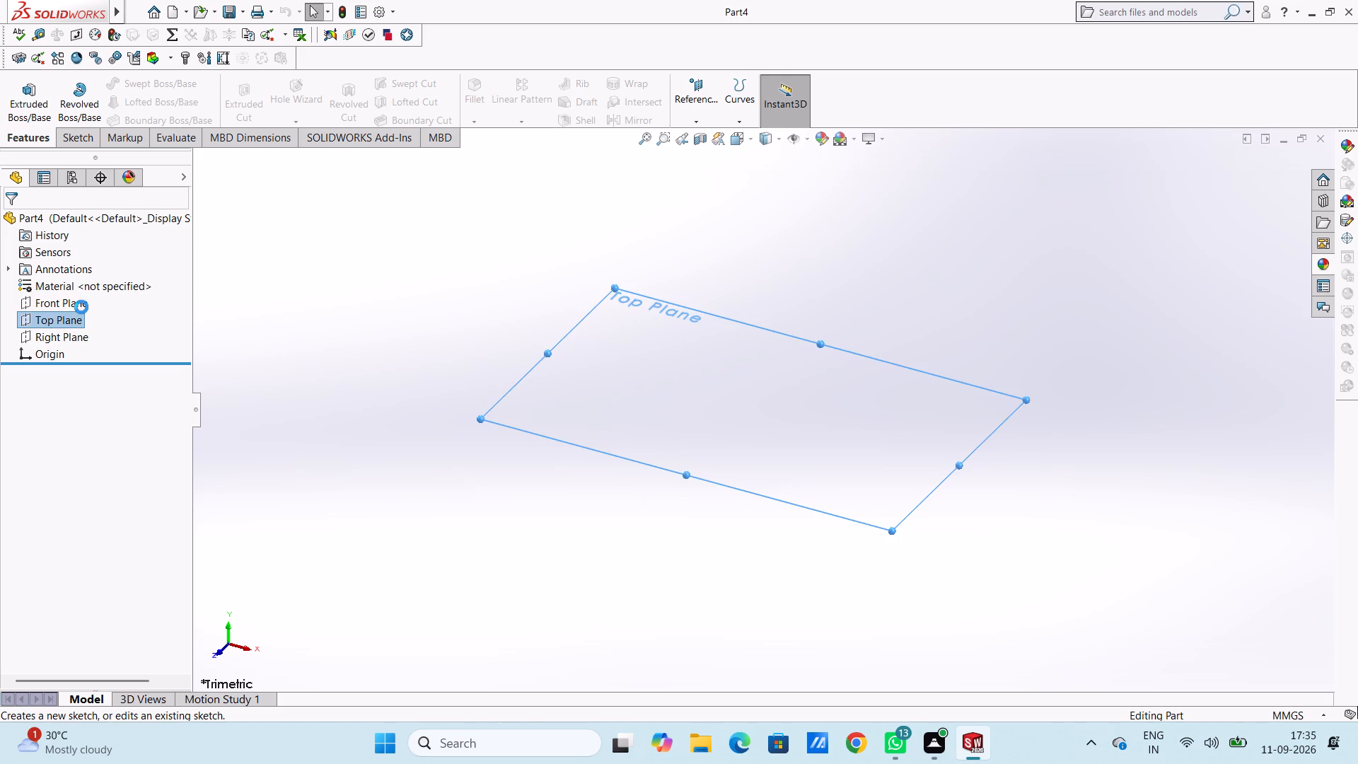
left_click(453, 358)
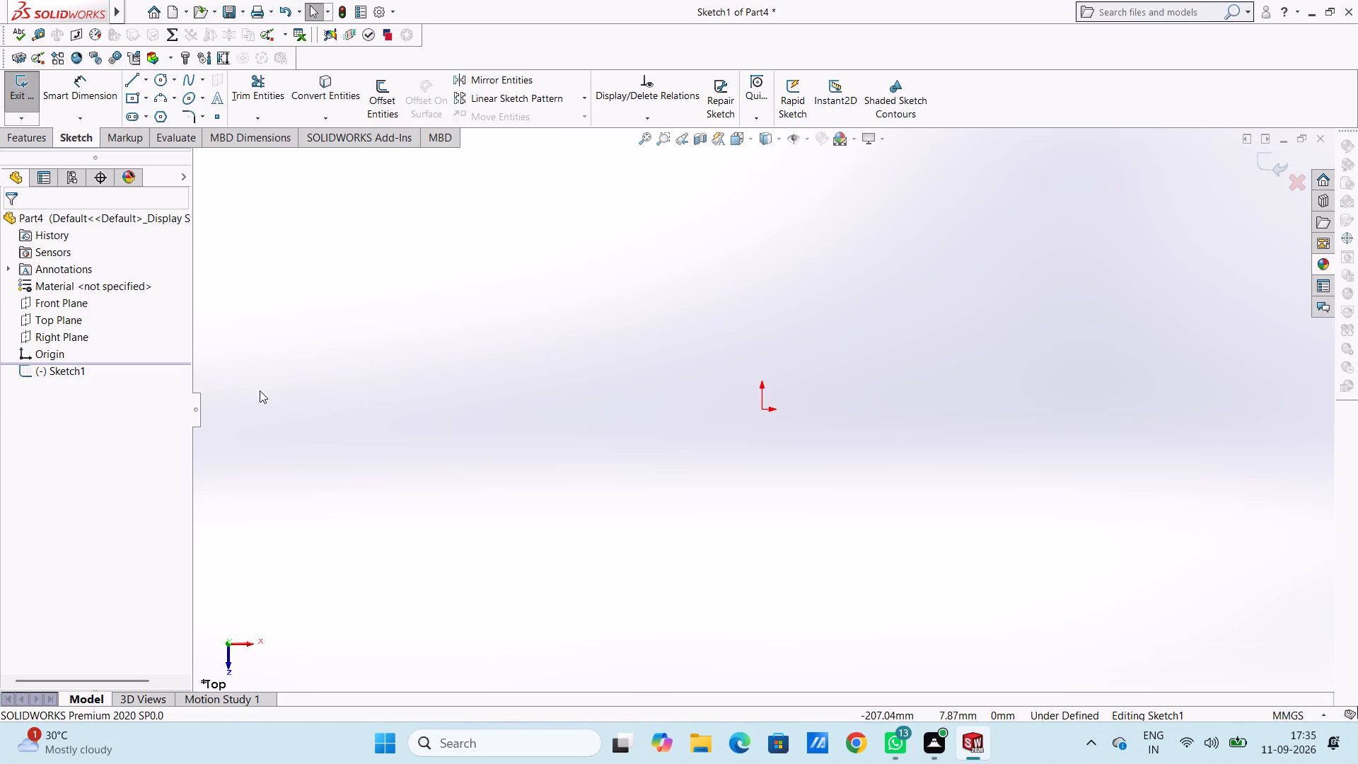
left_click(165, 81)
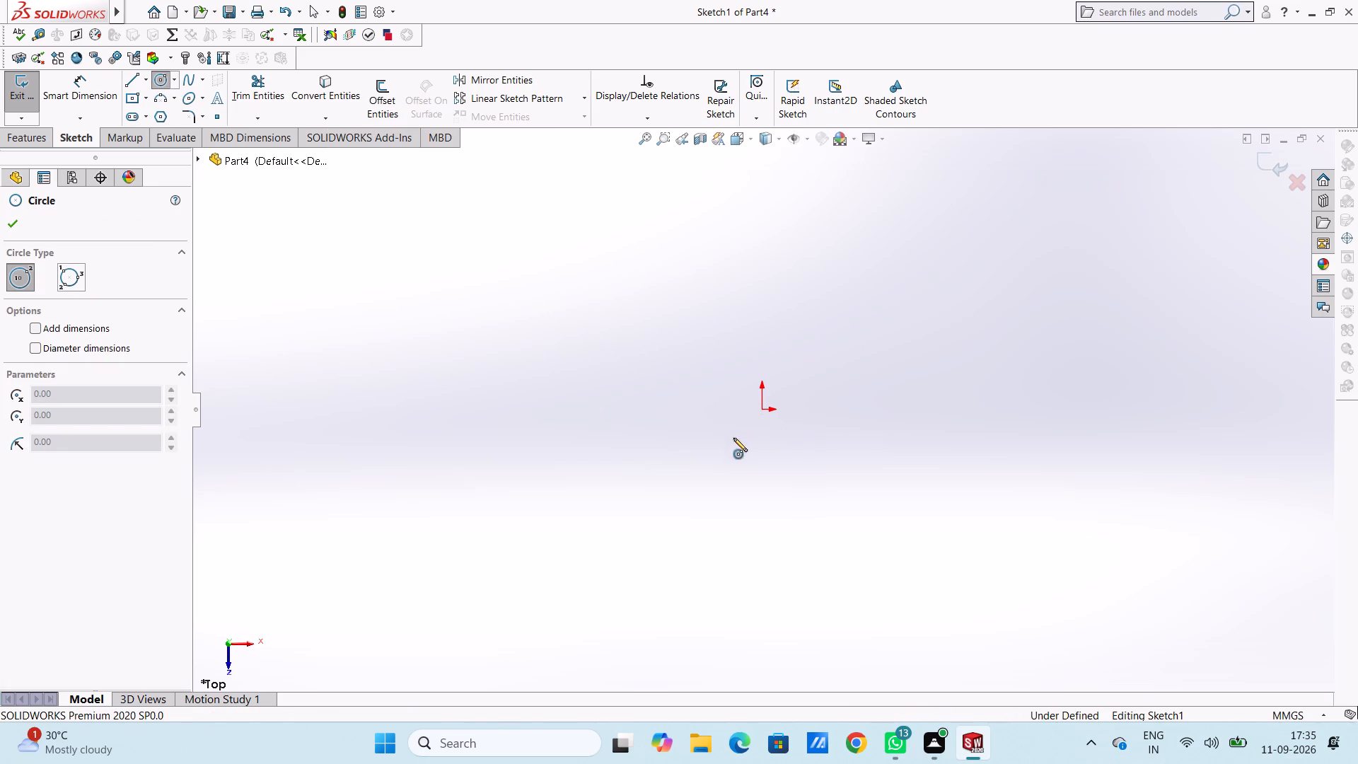
left_click(760, 408)
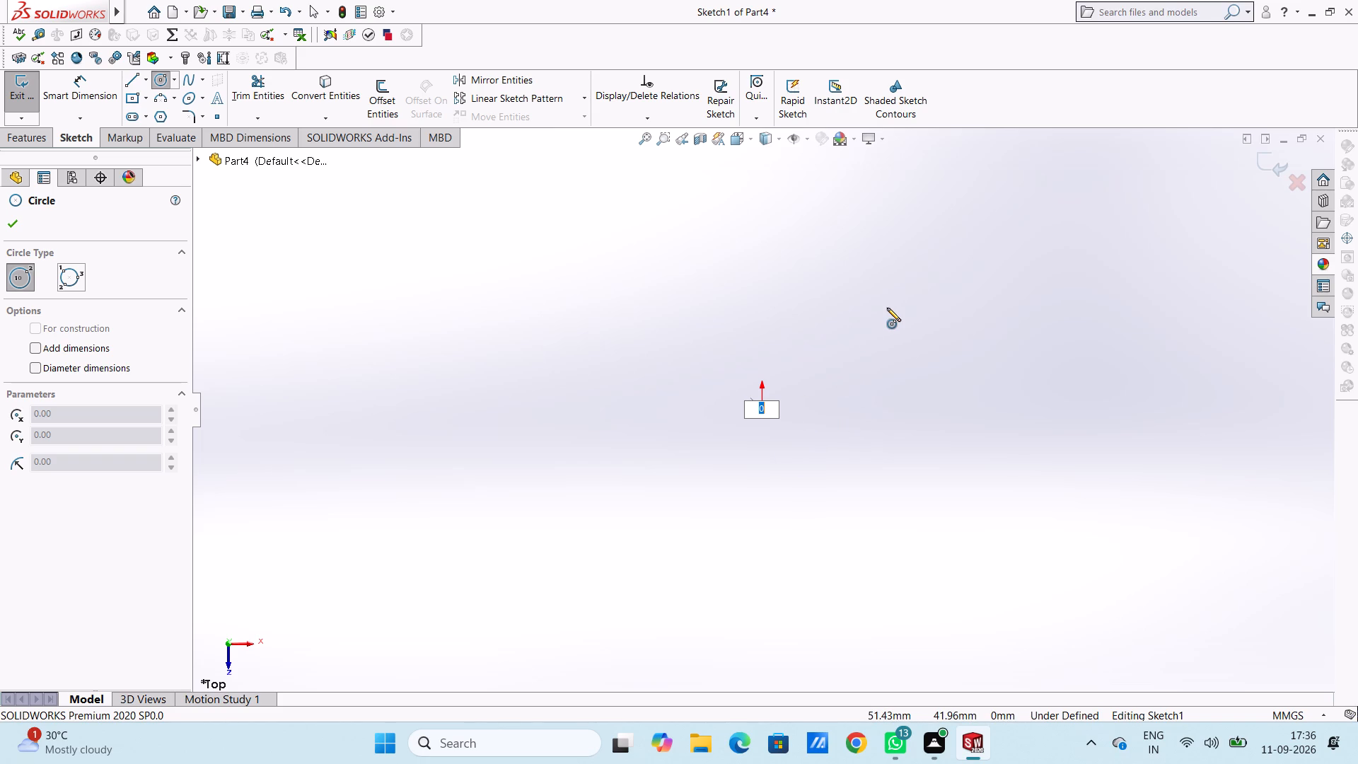
type("55")
key("Return")
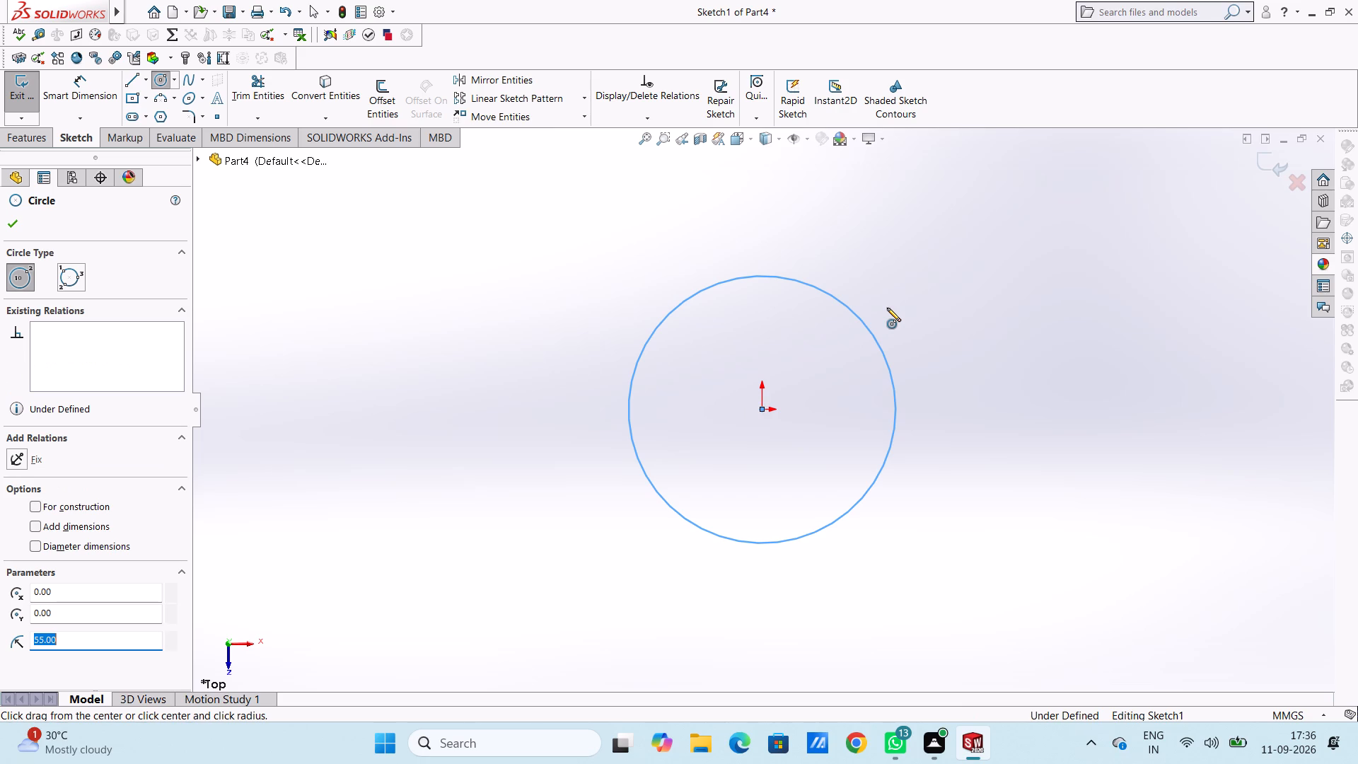
left_click(761, 410)
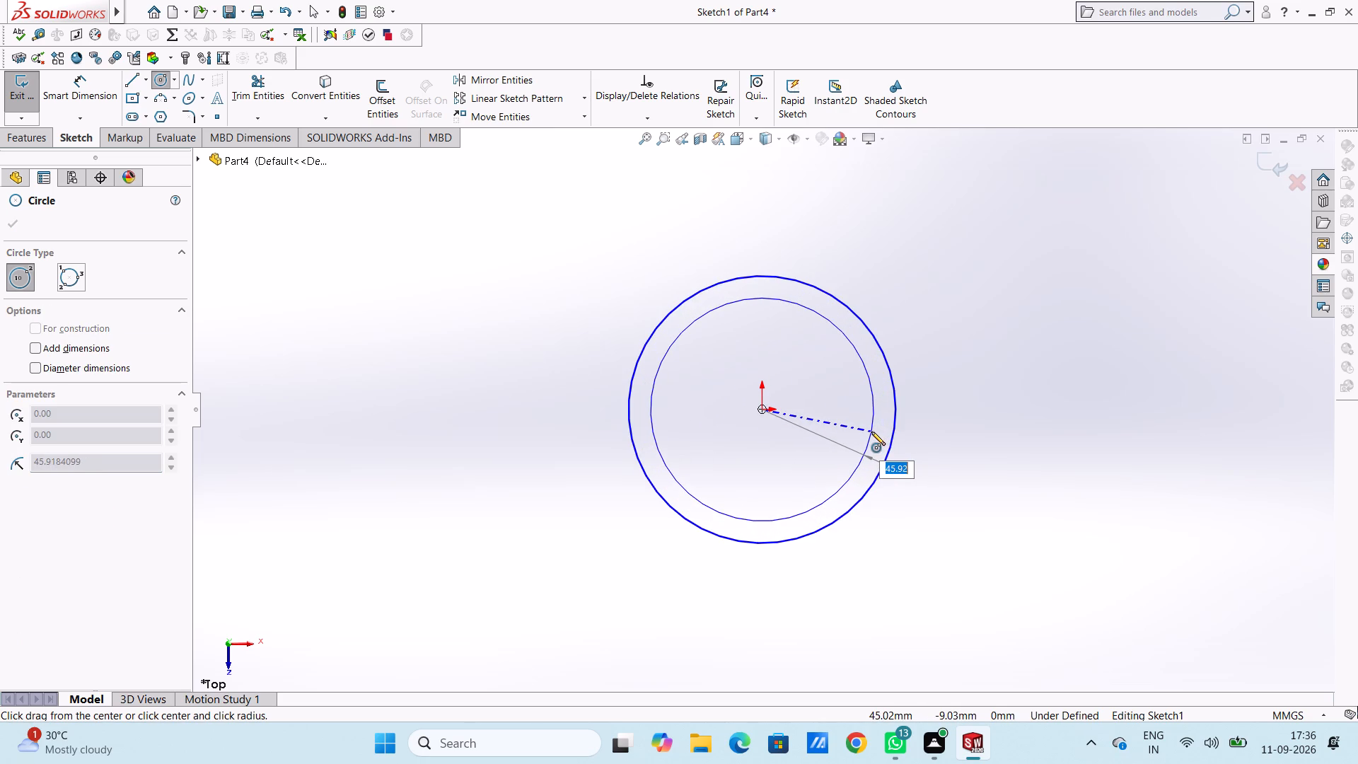
type("45")
key("Return")
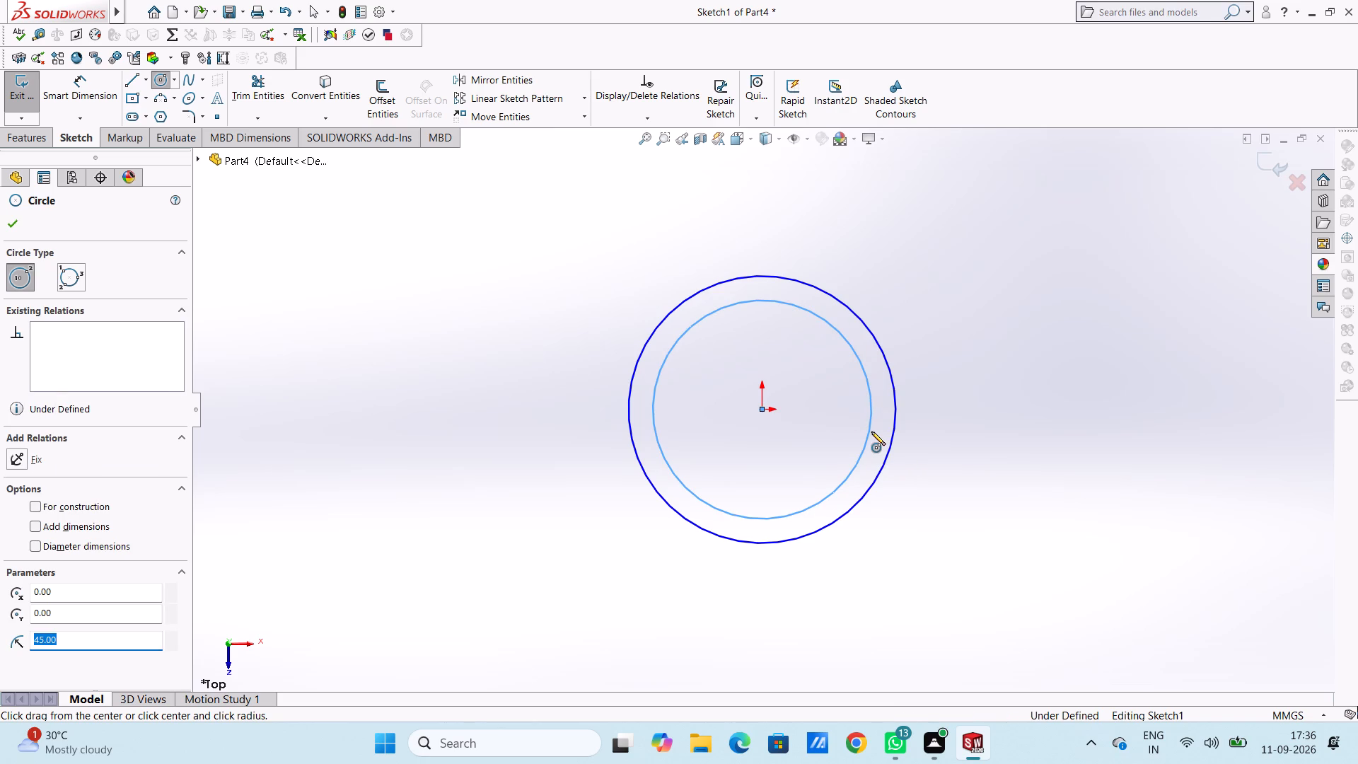
key("Escape")
key("Escape")
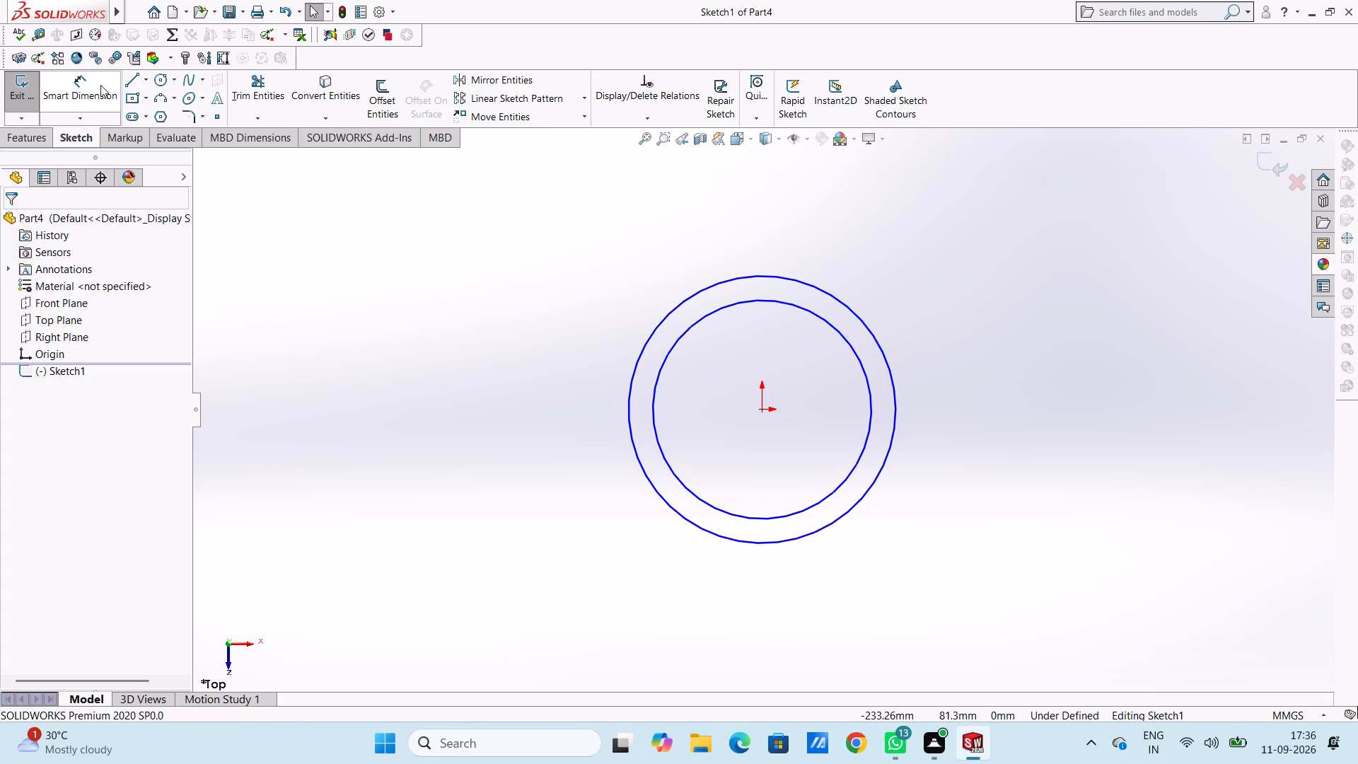
Add diameter dimensions to the outer and inner circles at their drawn sizes.
left_click(93, 81)
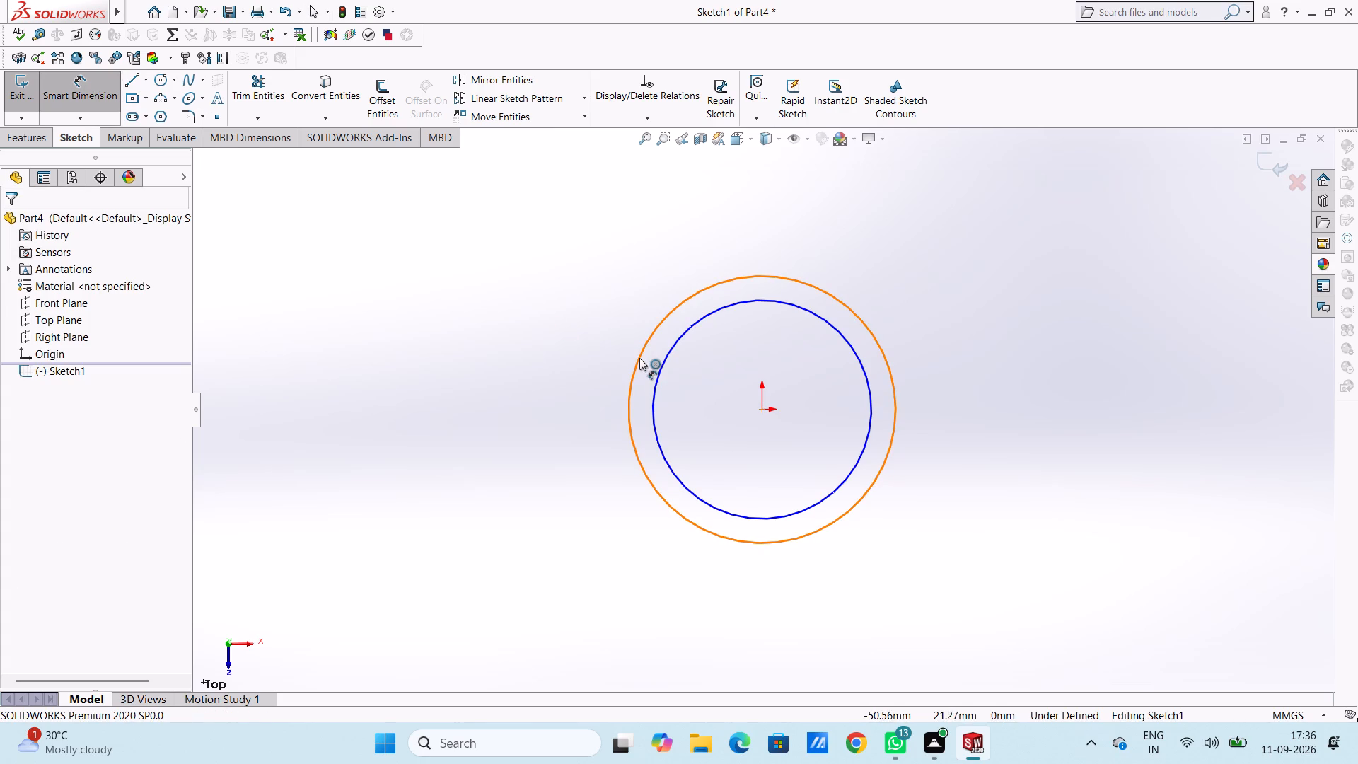
left_click(639, 358)
left_click(407, 230)
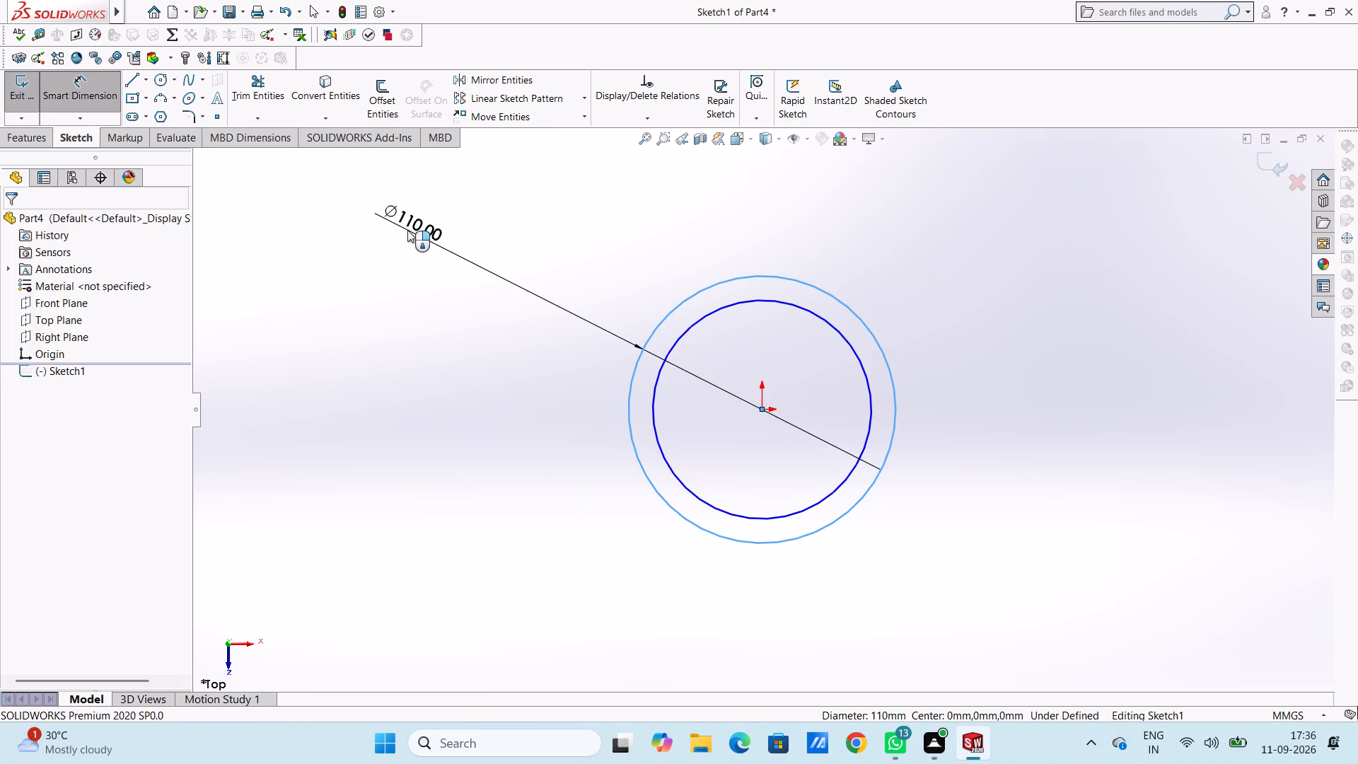
key("Return")
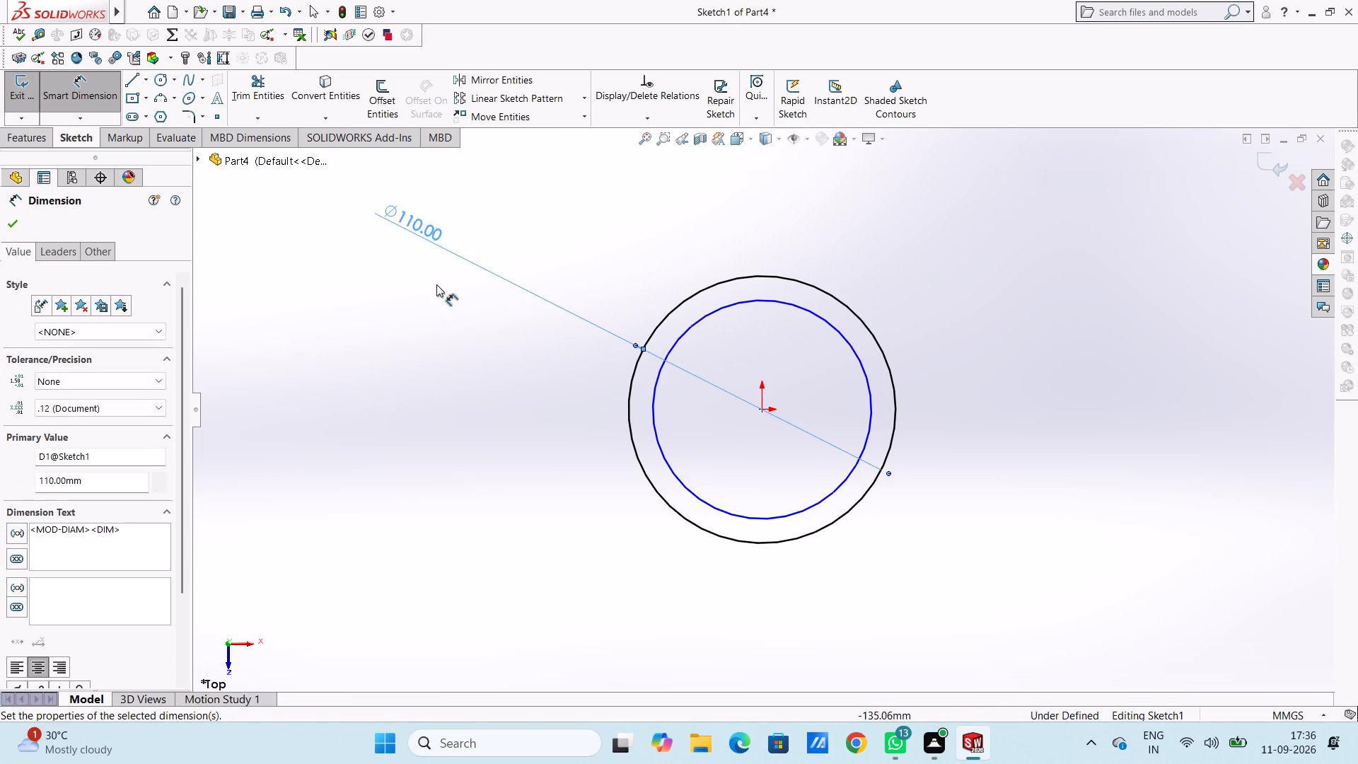
left_click(436, 284)
left_click(748, 306)
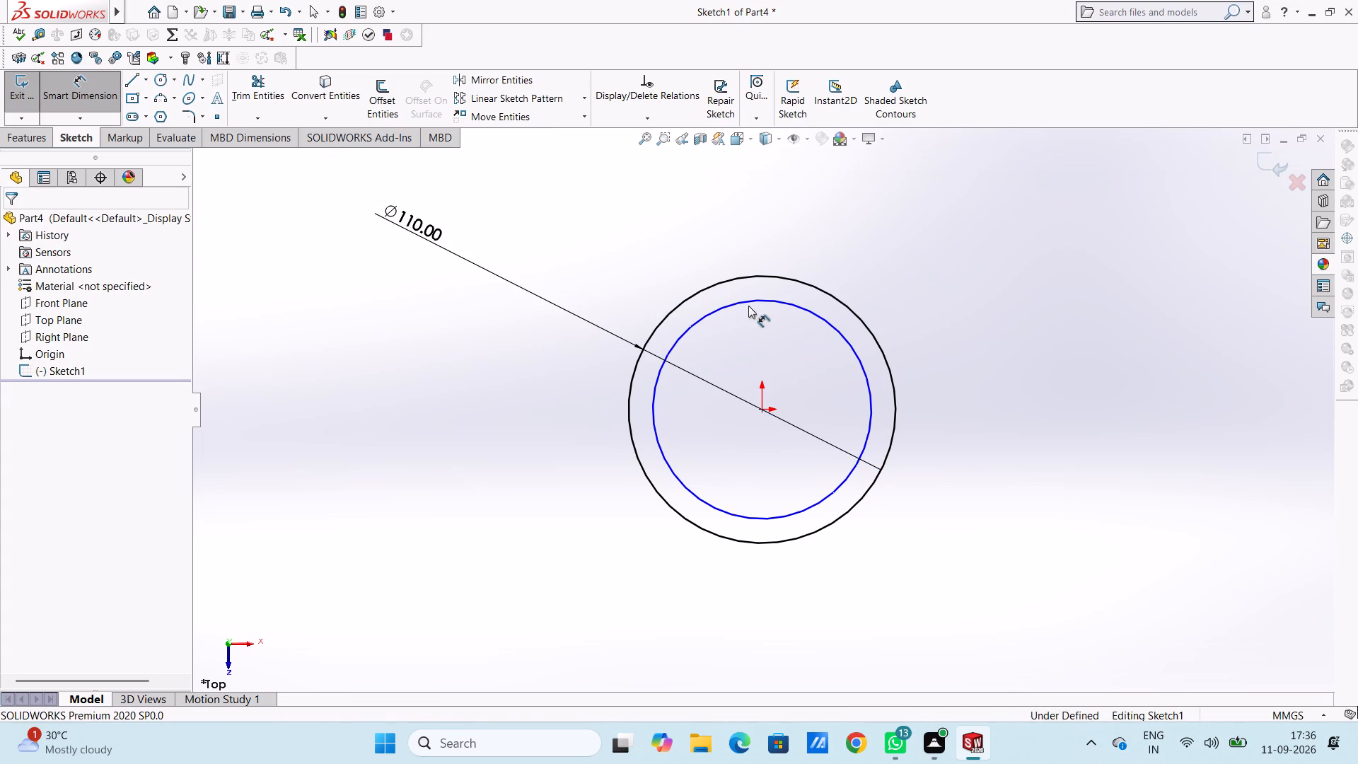
left_click(750, 300)
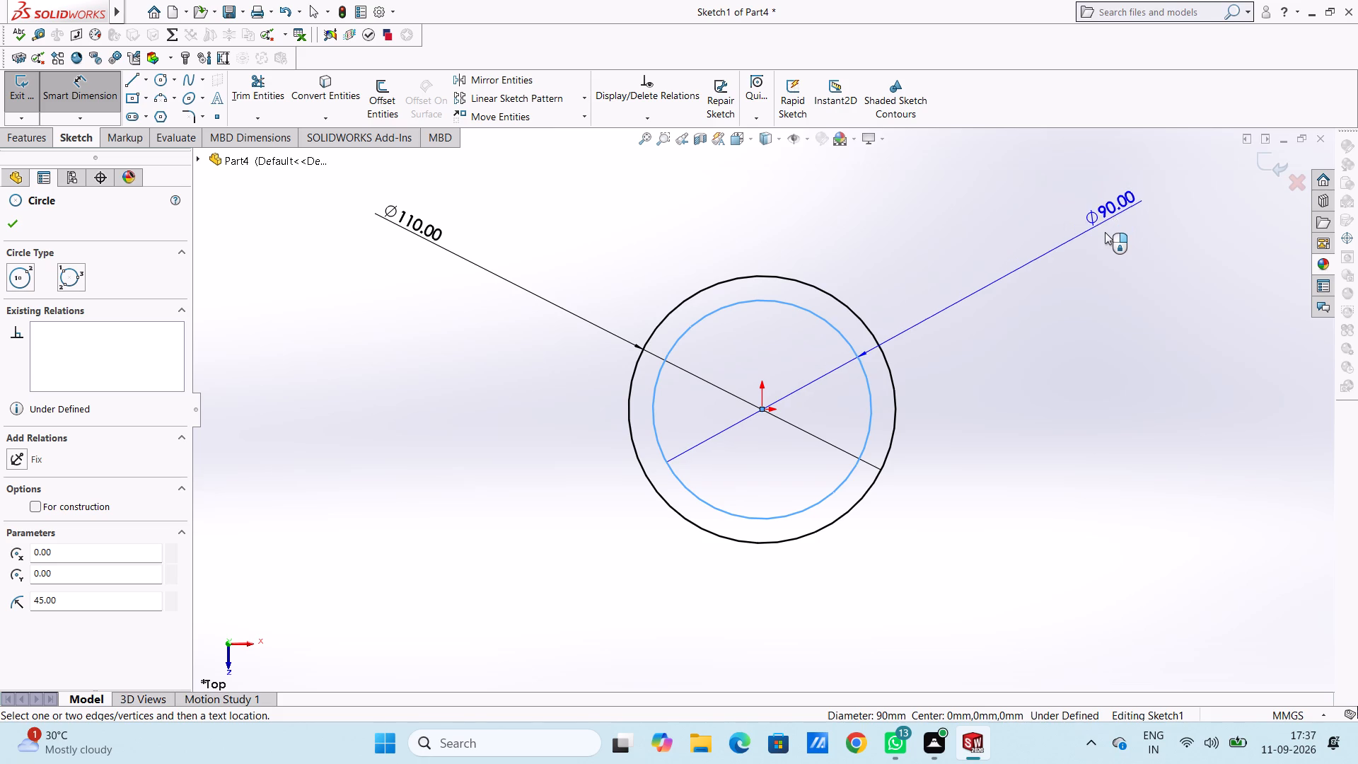
left_click(1095, 238)
key("Return")
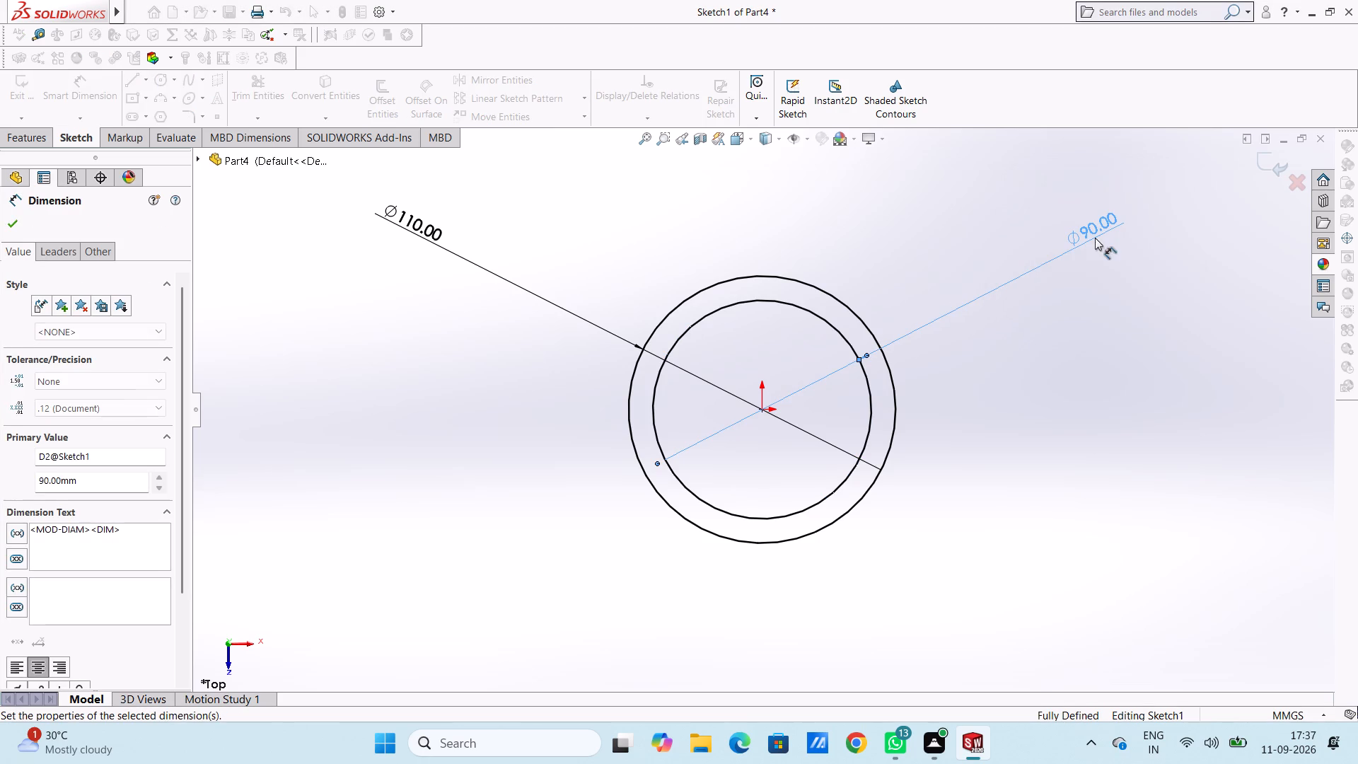
left_click(1099, 313)
key("Escape")
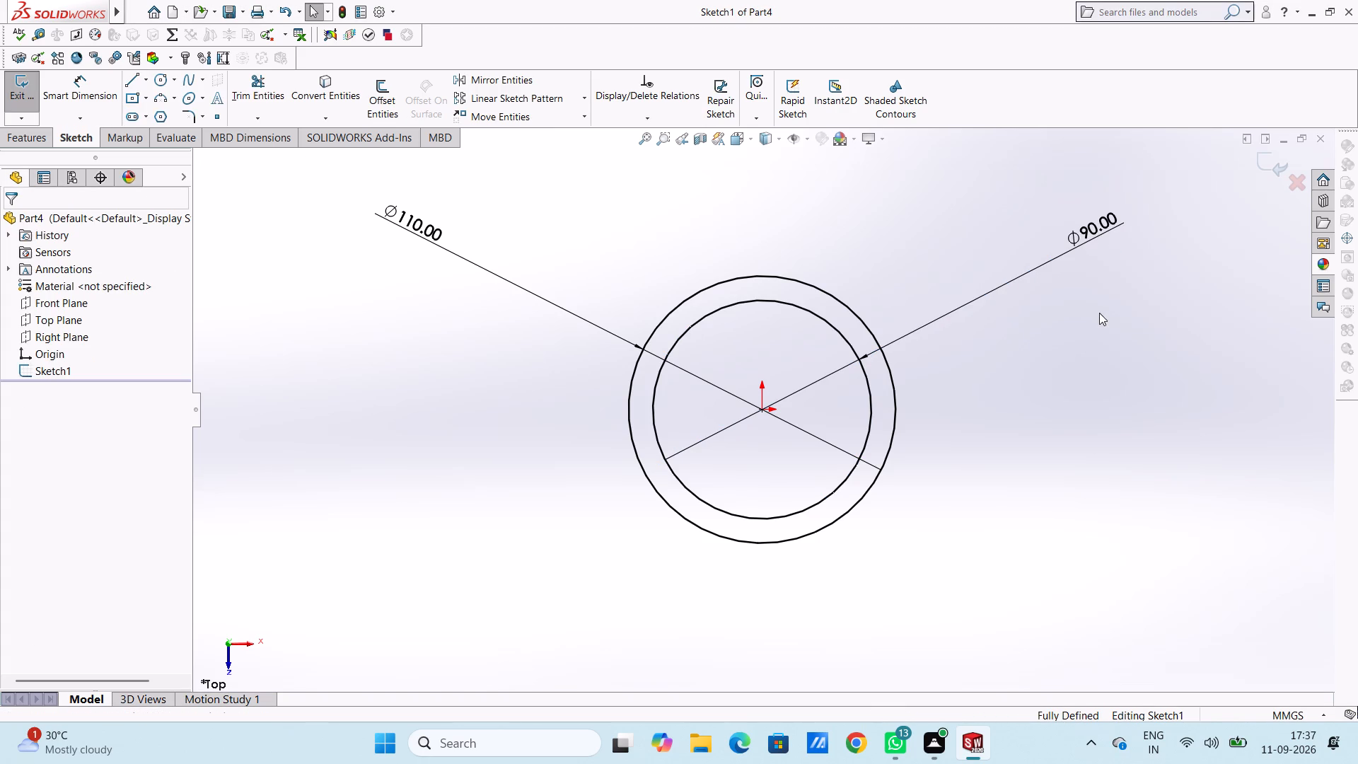
key("Escape")
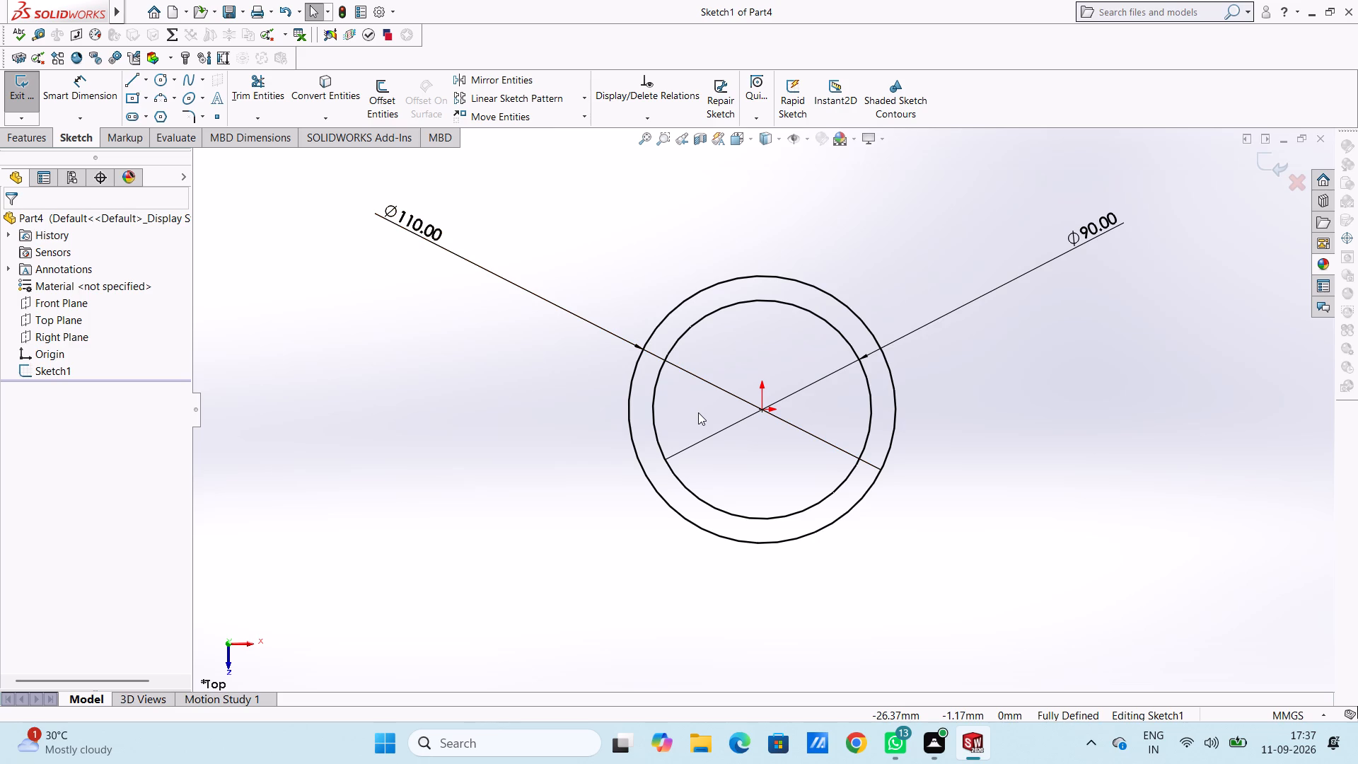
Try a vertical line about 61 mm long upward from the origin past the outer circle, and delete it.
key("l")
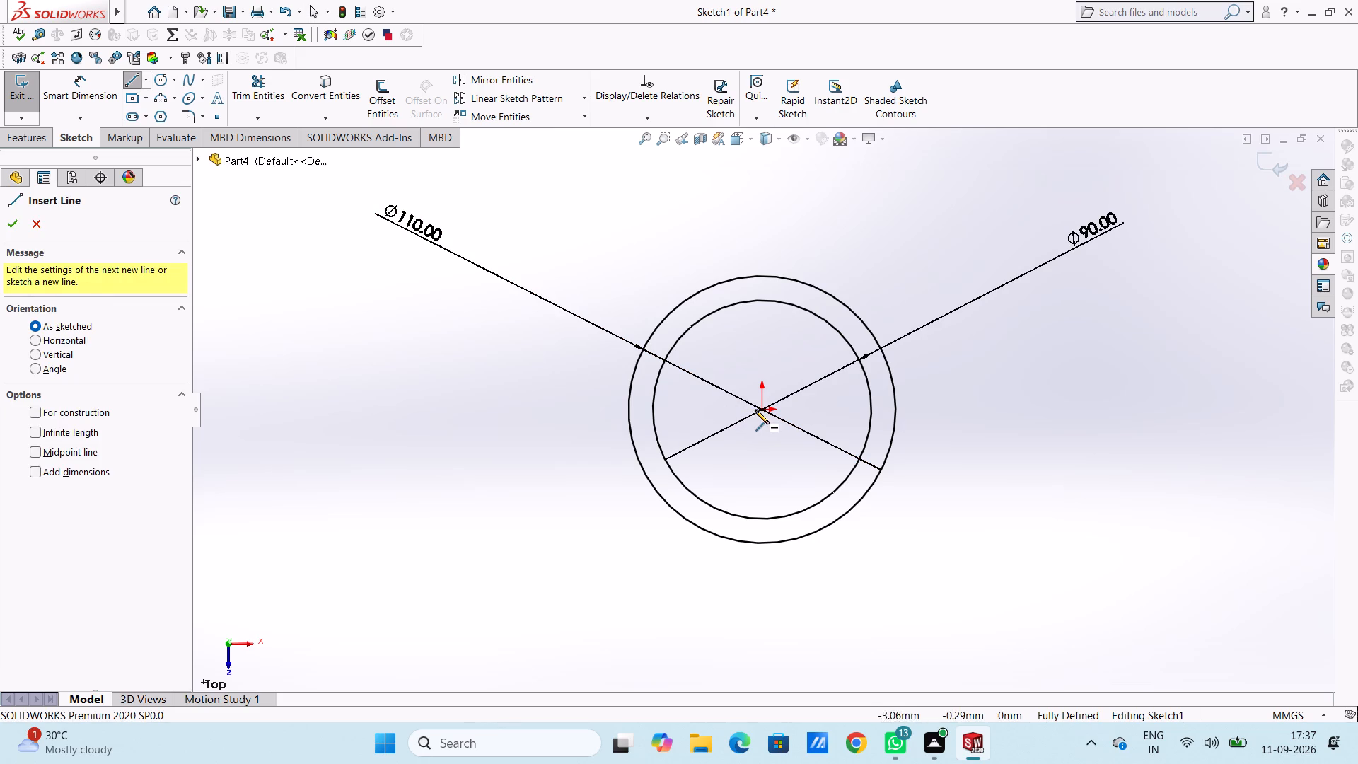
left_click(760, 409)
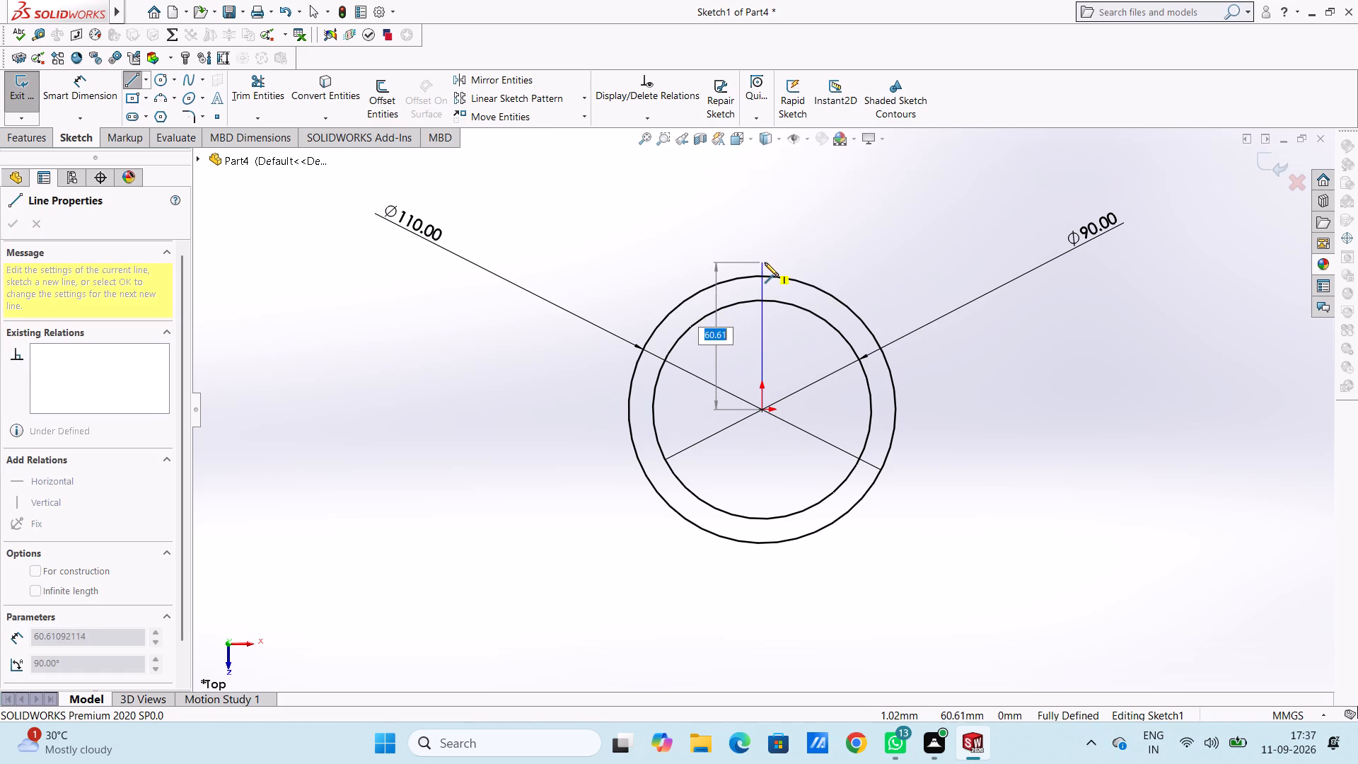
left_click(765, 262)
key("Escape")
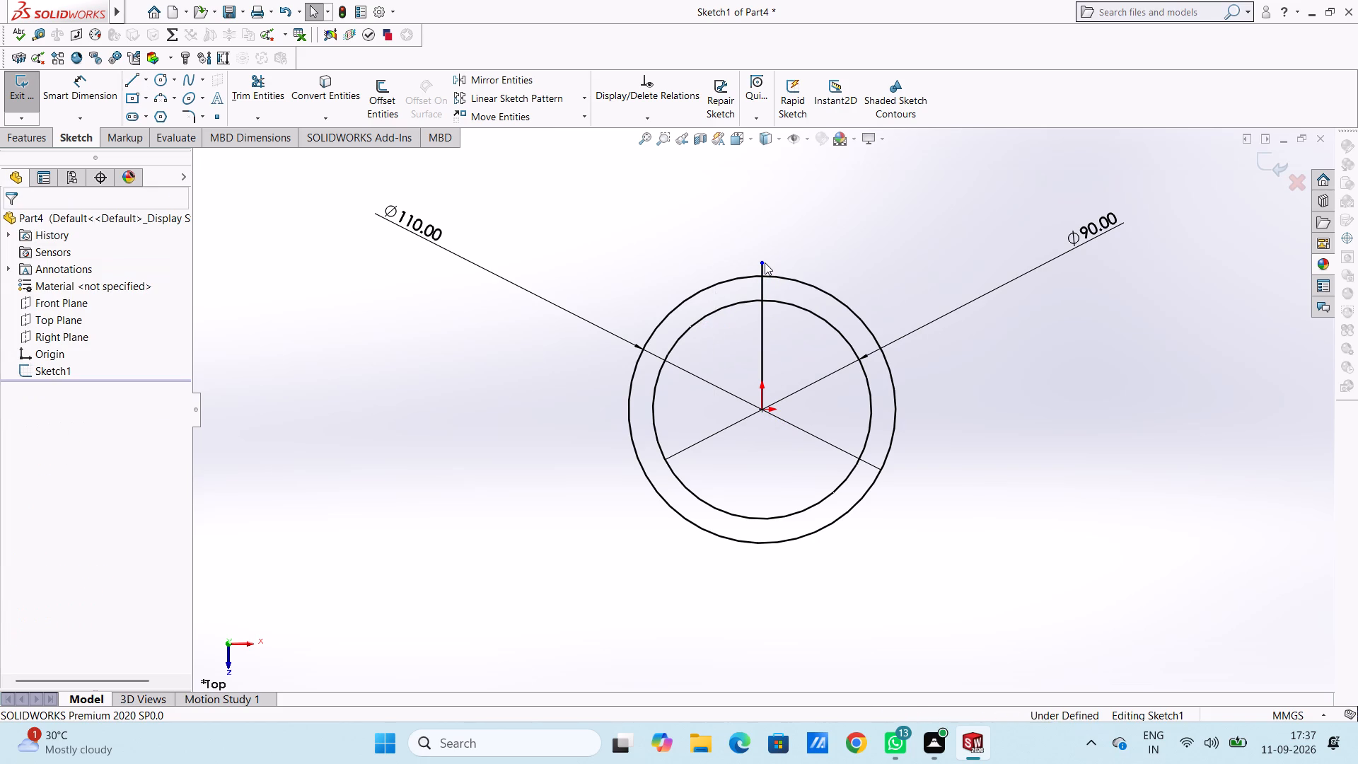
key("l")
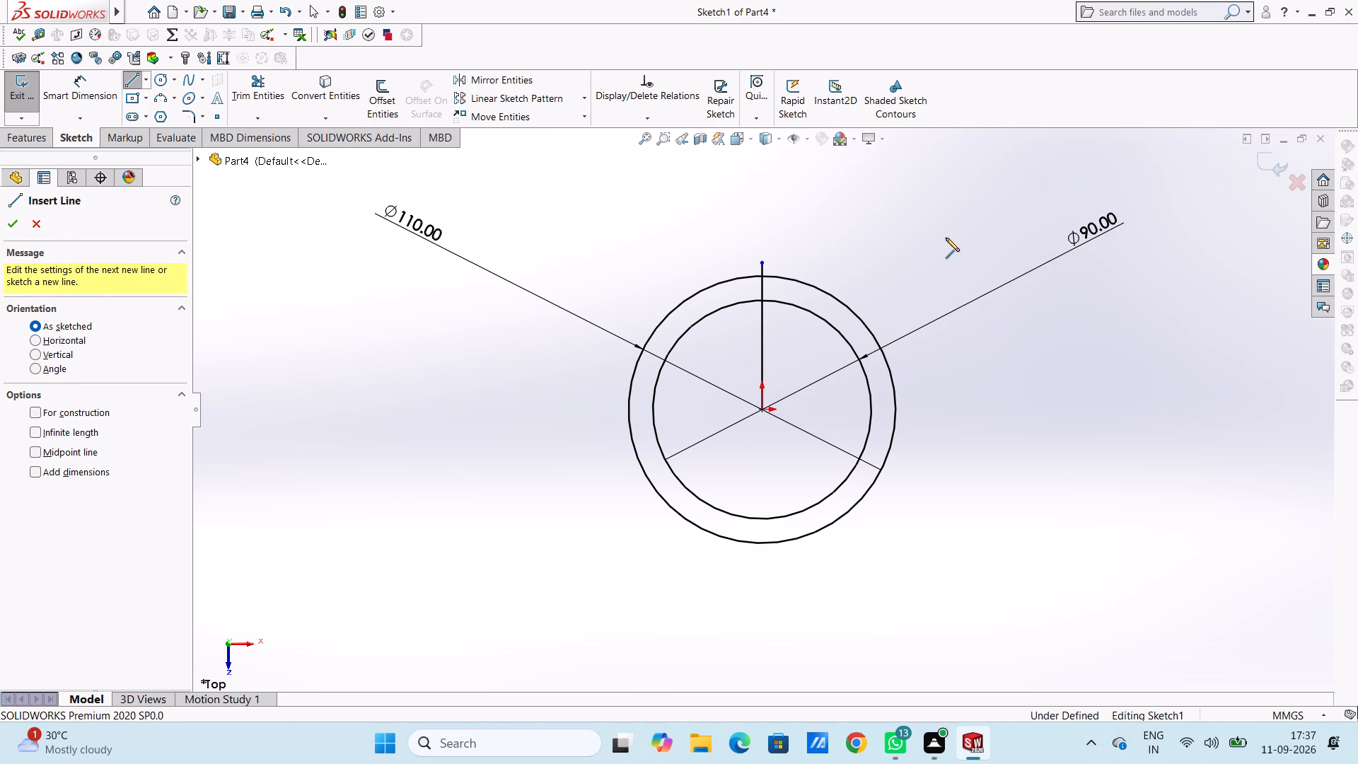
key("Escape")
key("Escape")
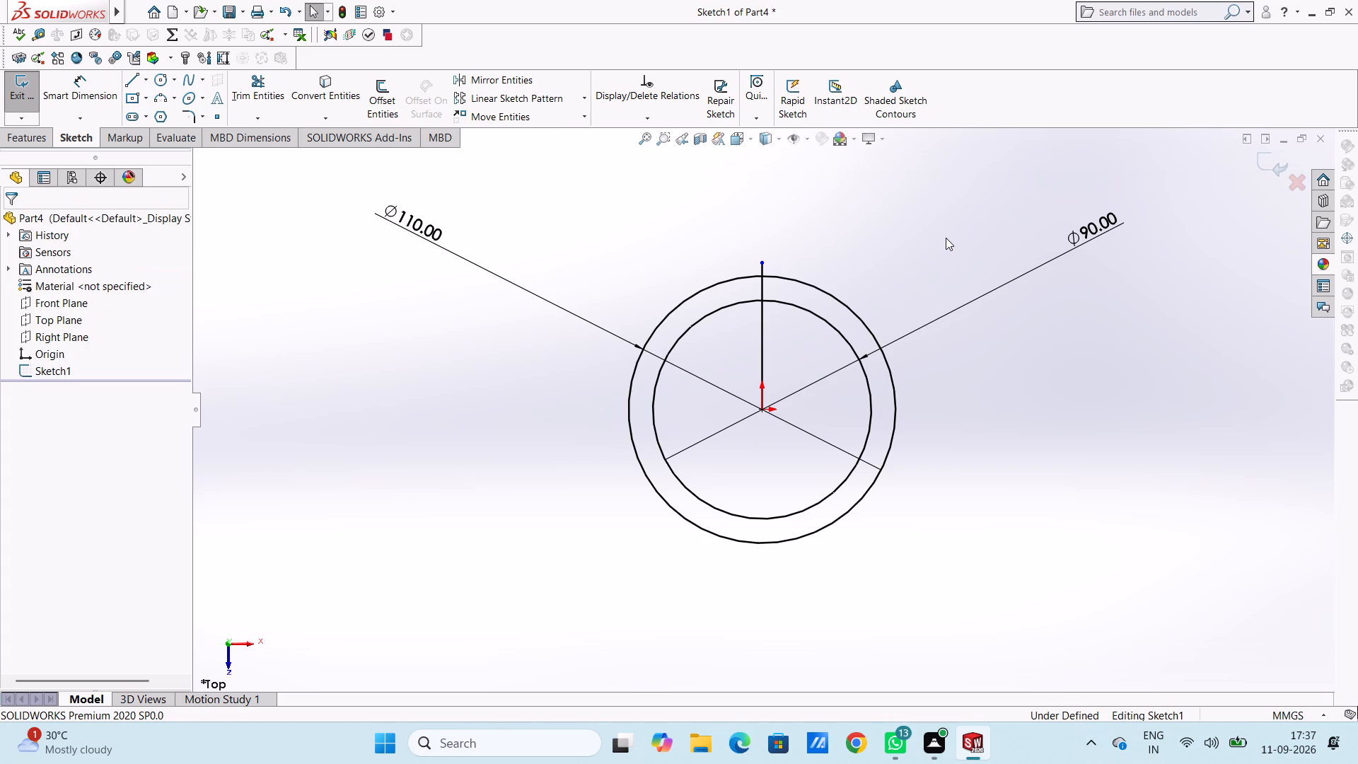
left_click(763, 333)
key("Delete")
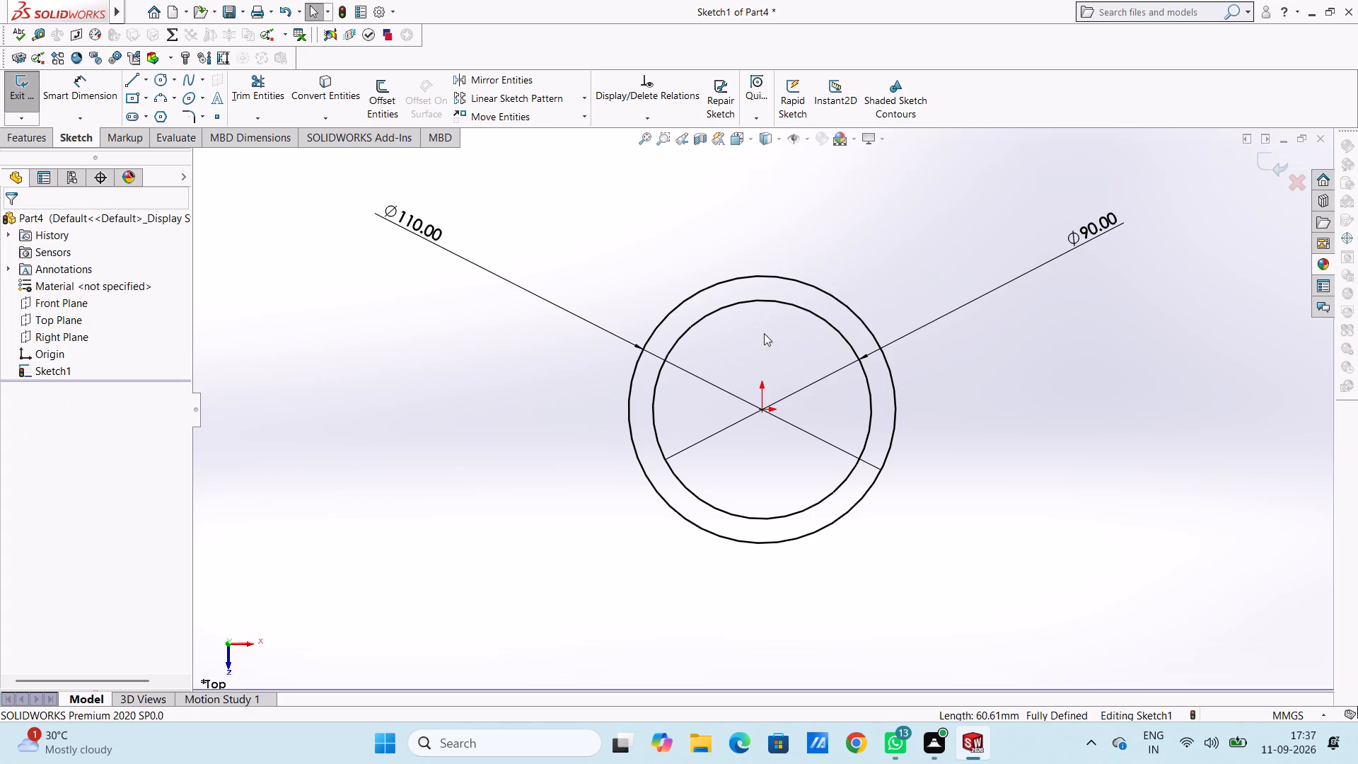
Sketch a vertical line from the origin straight down to the outer circle, 55 mm long.
key("l")
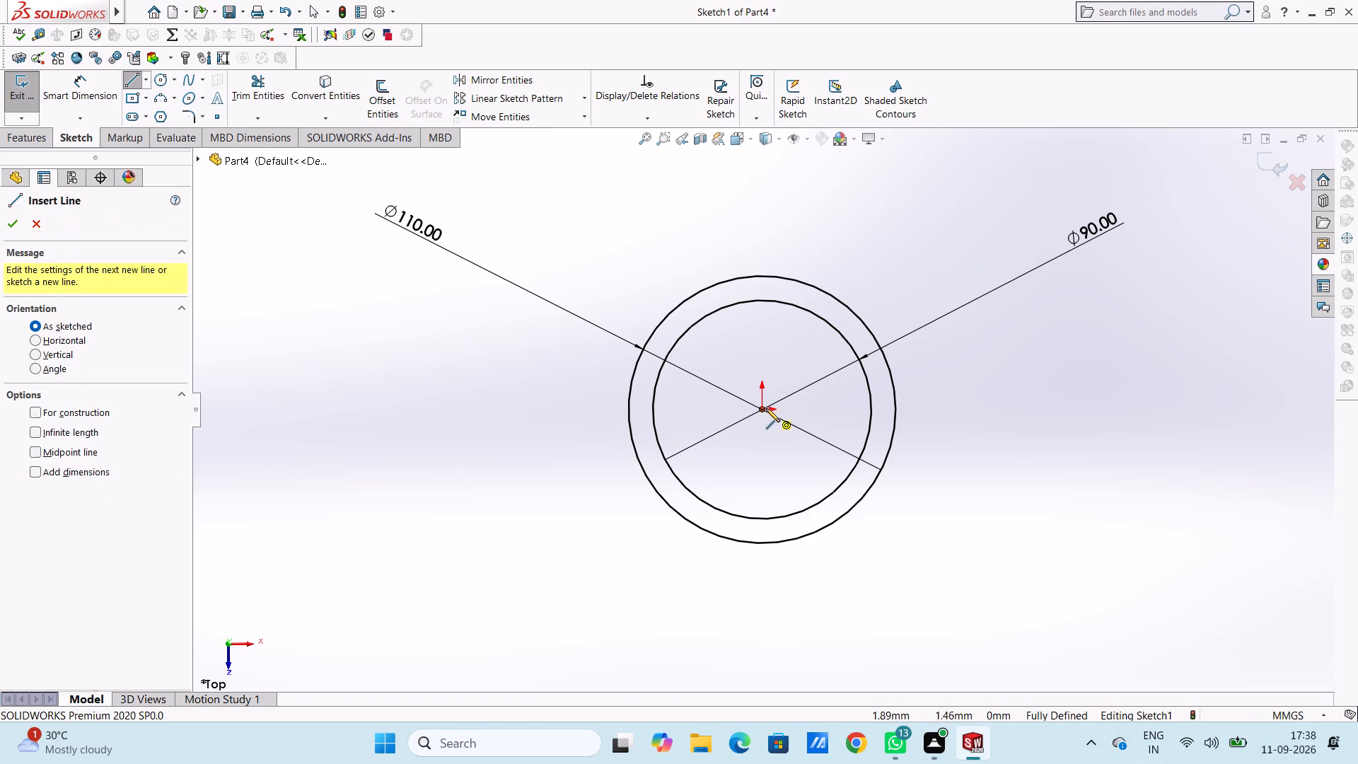
left_click(762, 410)
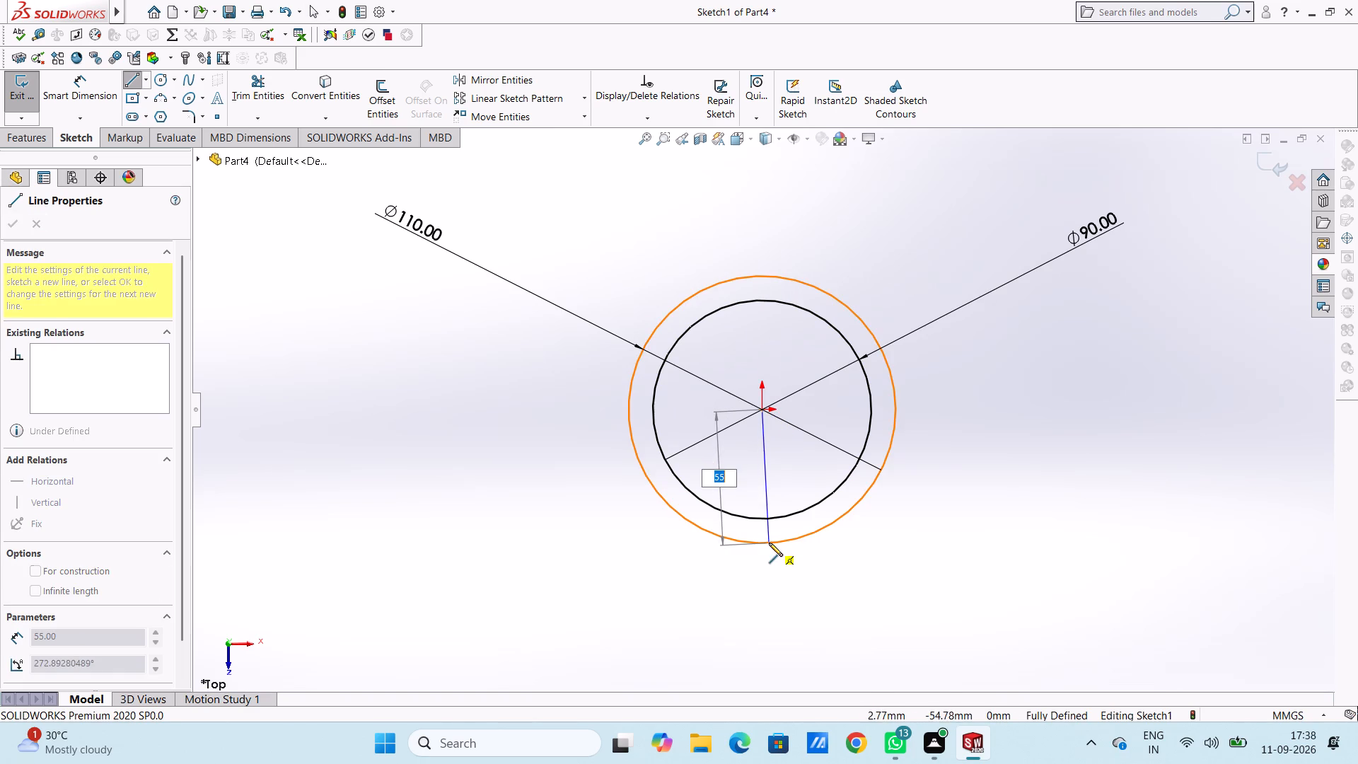
left_click(765, 543)
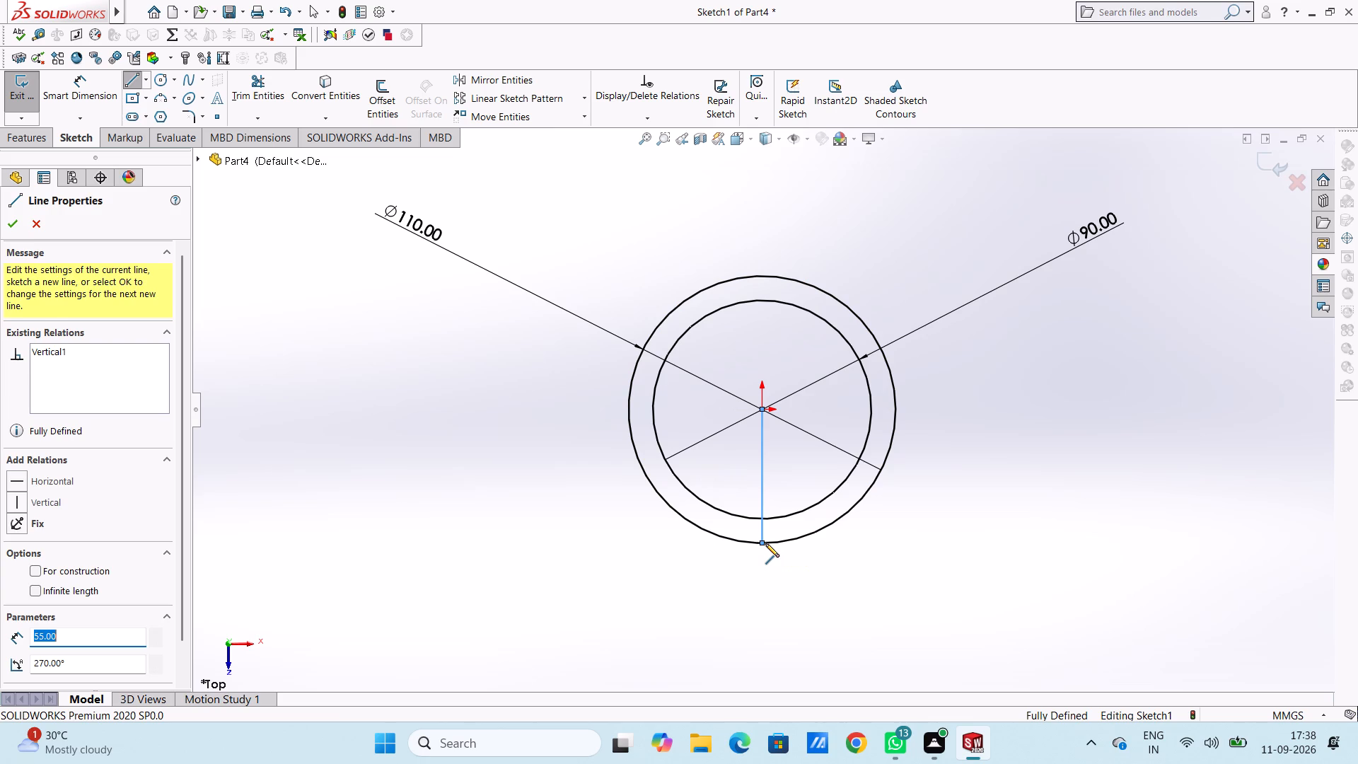
key("Escape")
key("Escape")
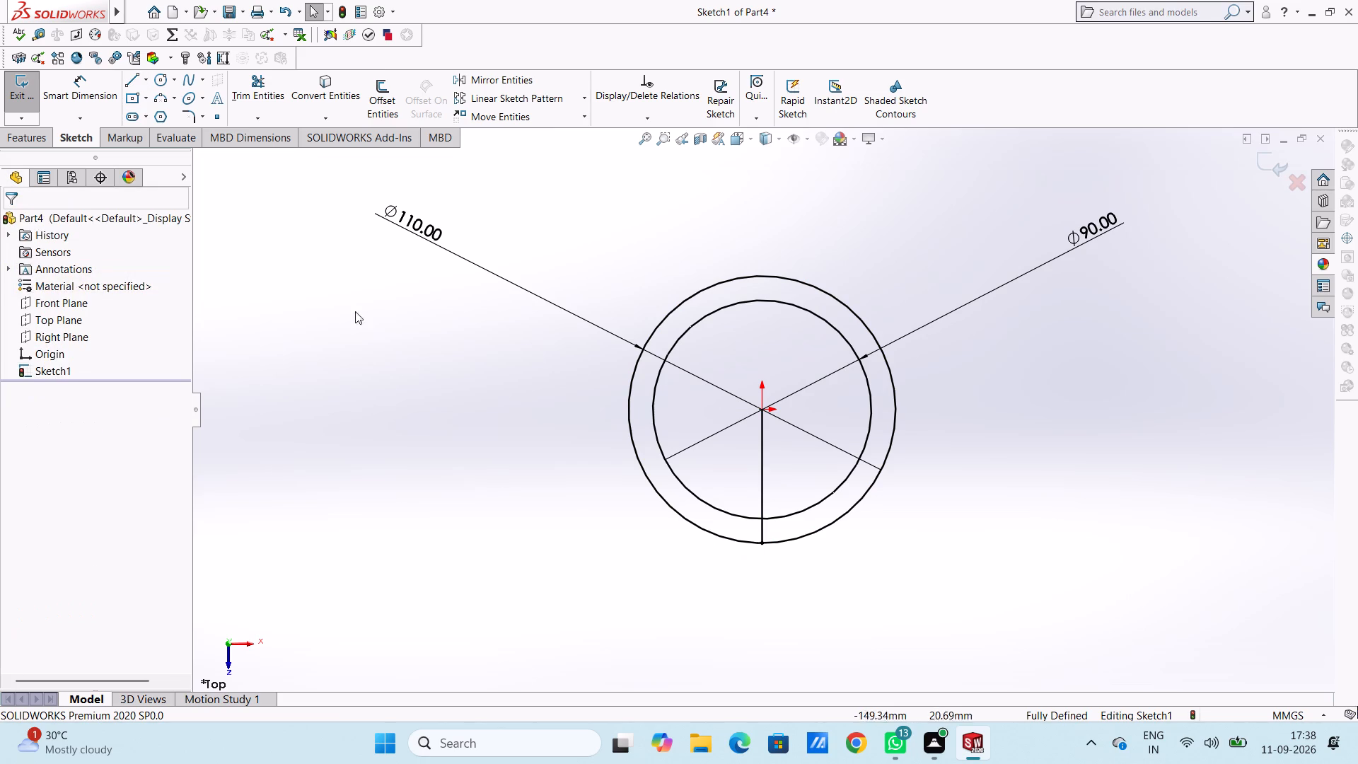
Sketch two concentric circles with radii of 5 mm and 10 mm centred on the vertical line's lower endpoint.
left_click(170, 86)
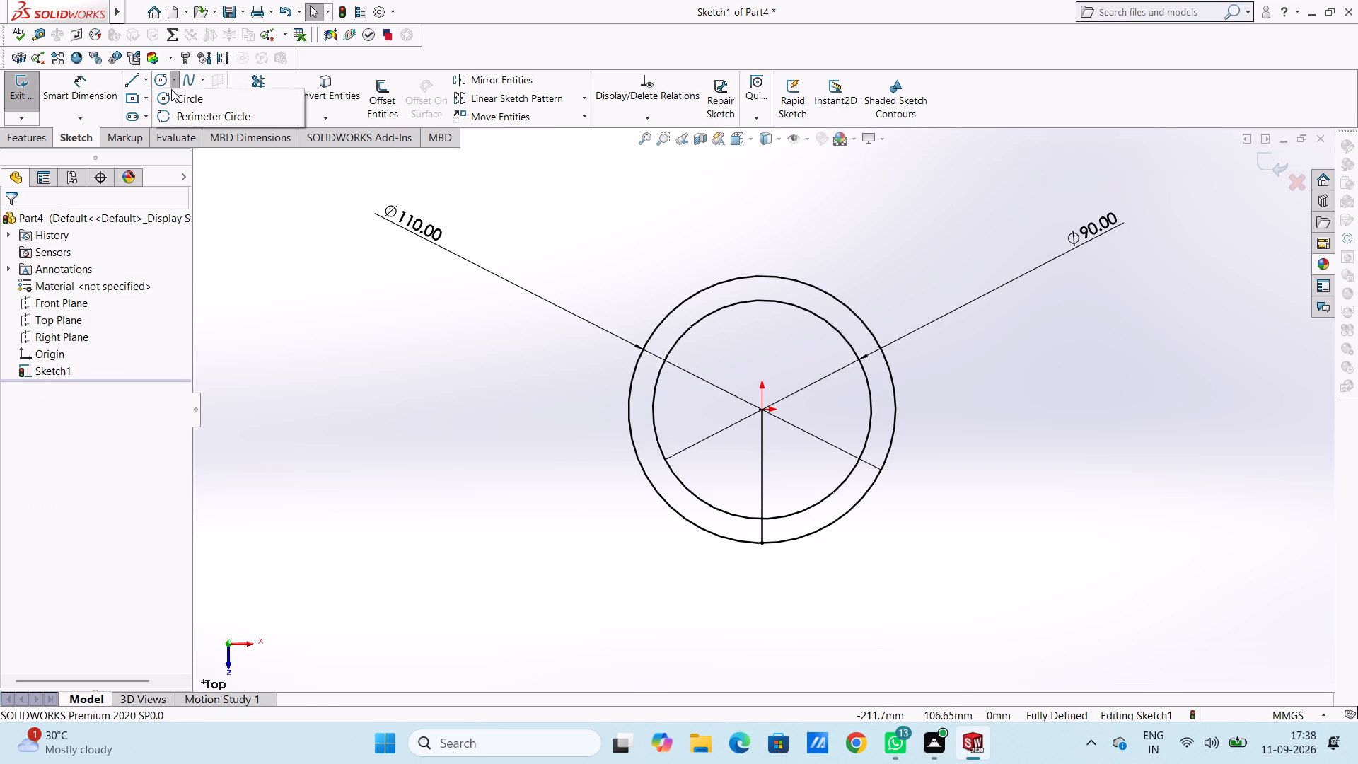
left_click(171, 93)
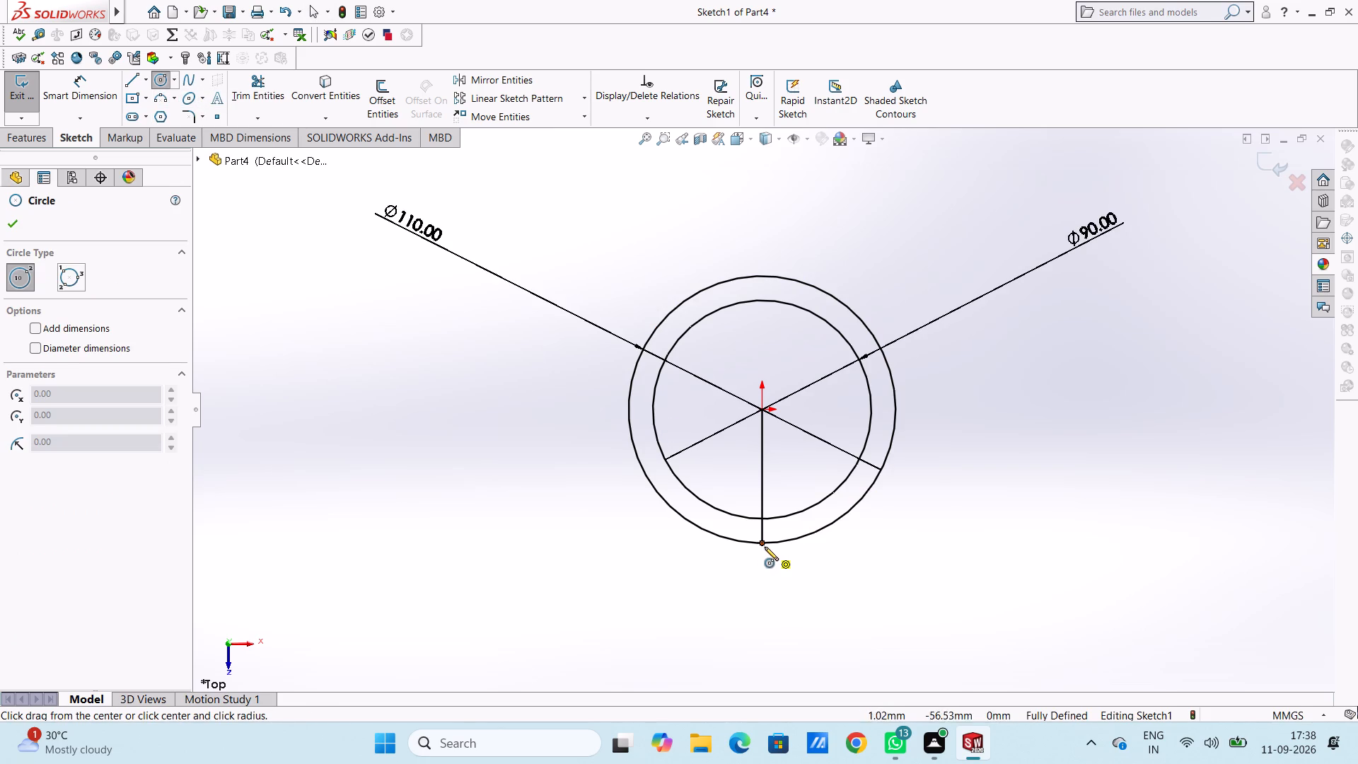
left_click(761, 545)
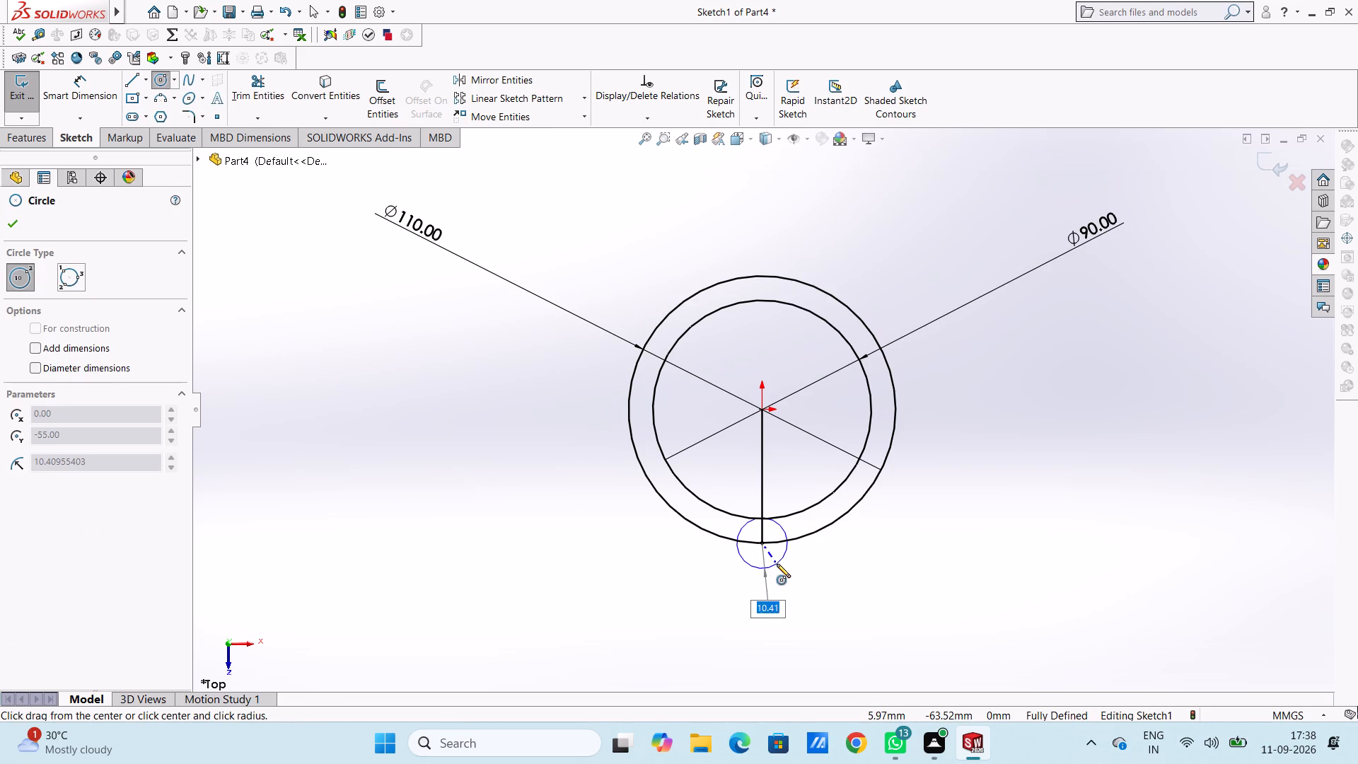
key("5")
key("Return")
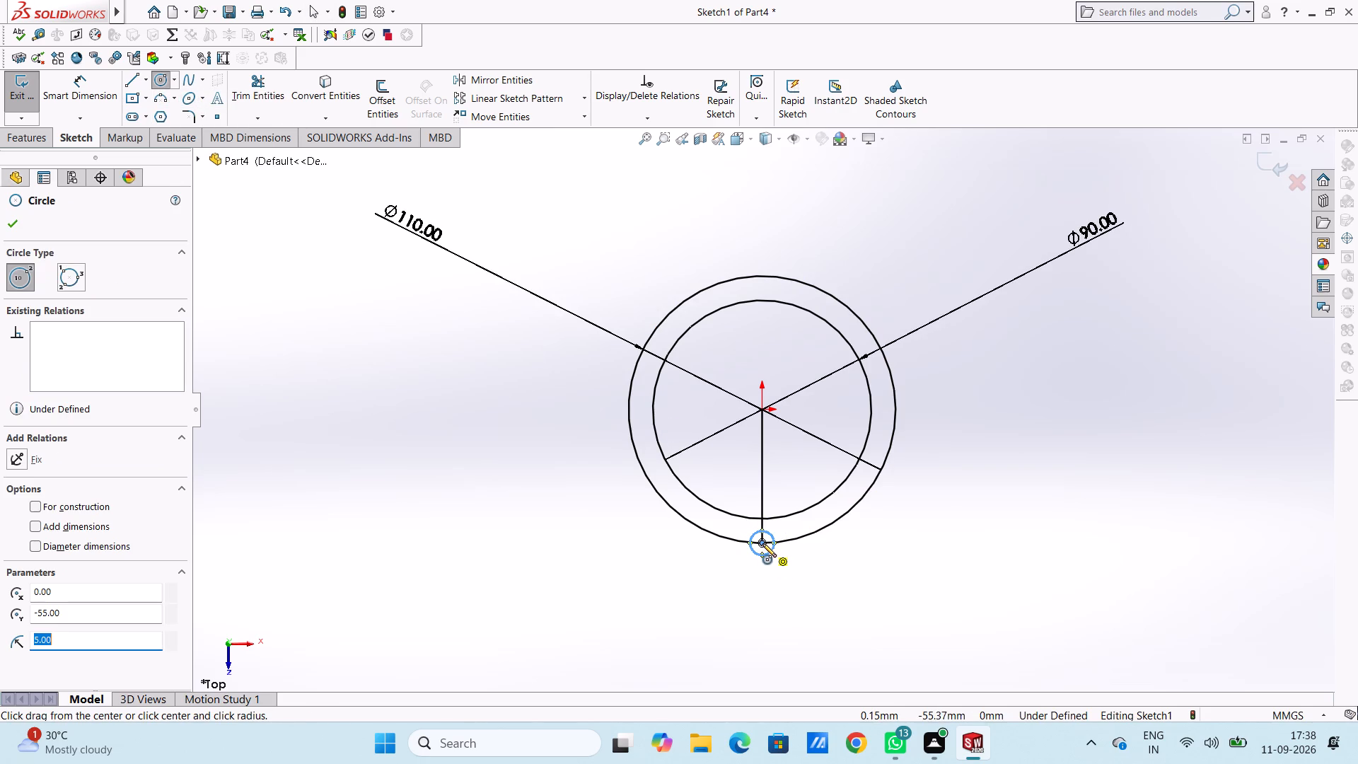
left_click(762, 543)
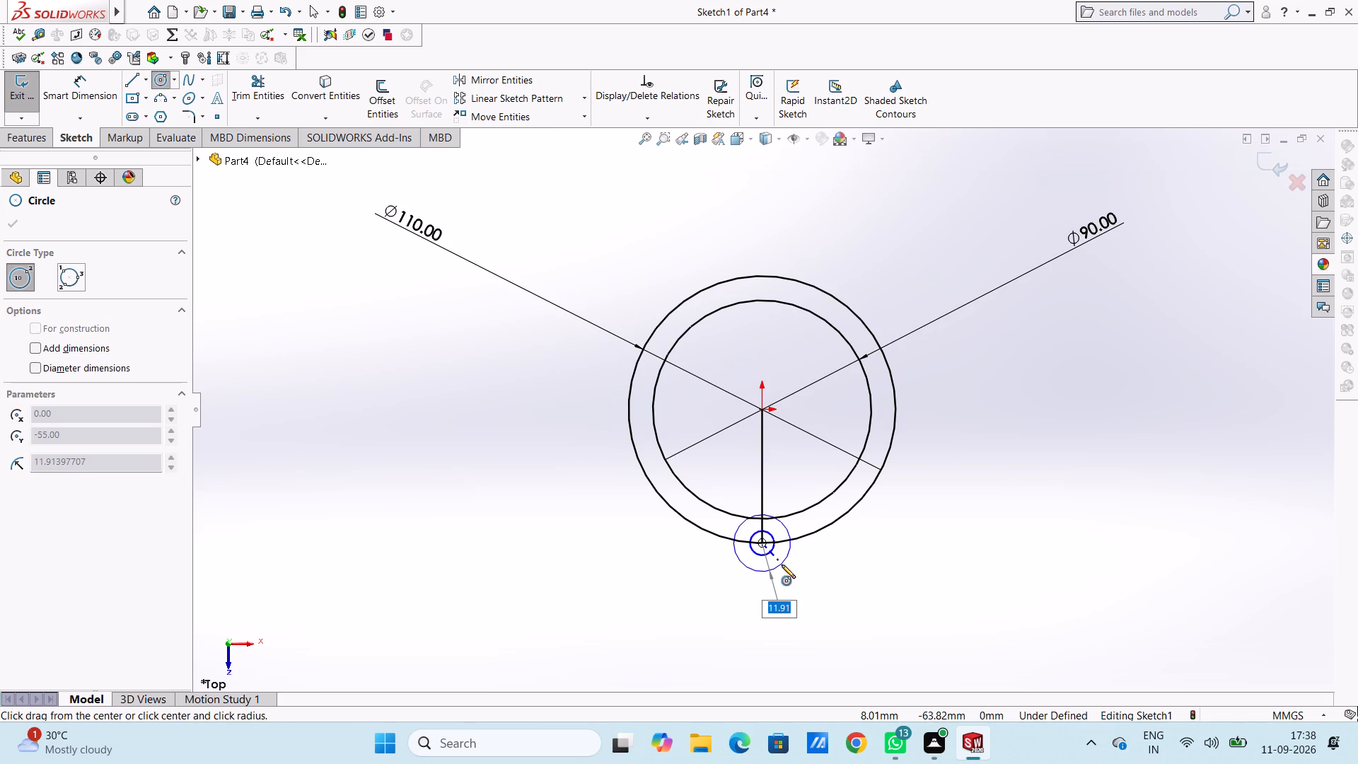
type("10")
key("Return")
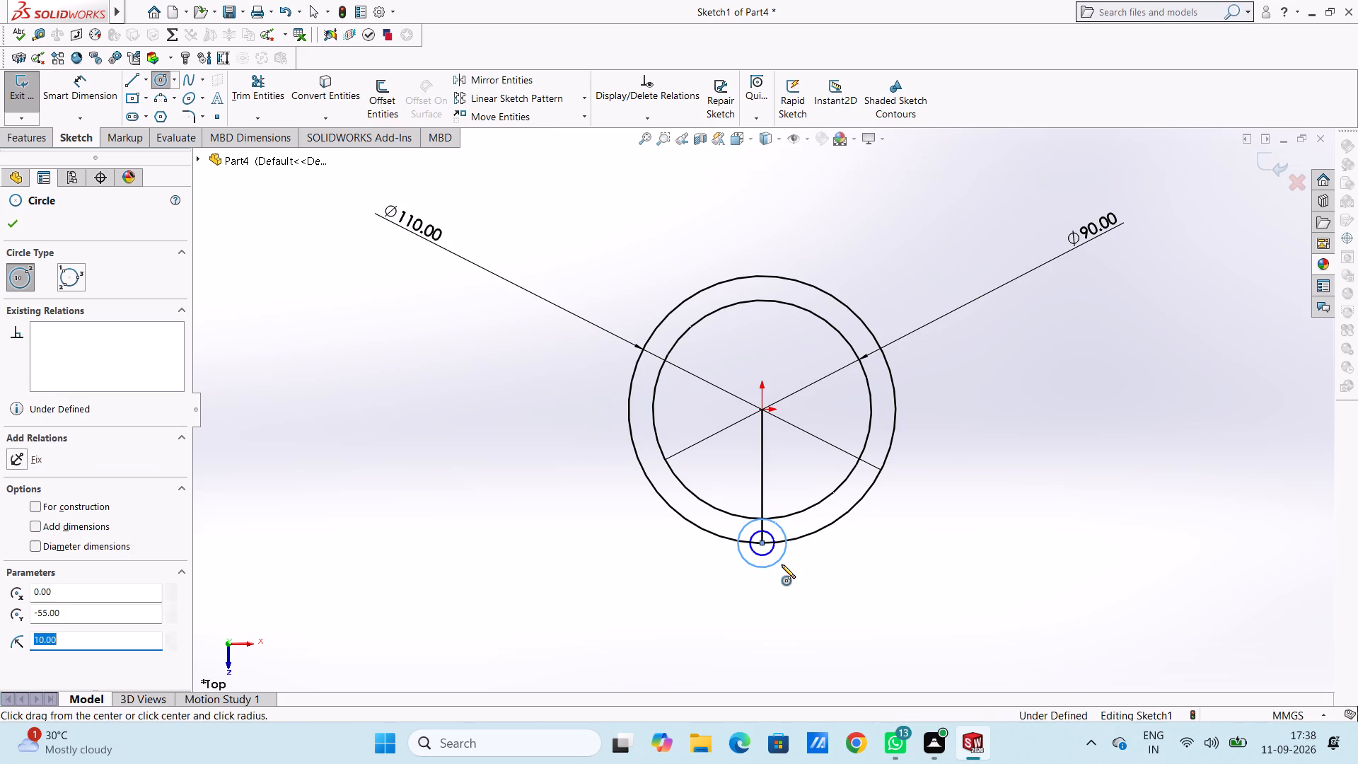
key("Escape")
key("Escape")
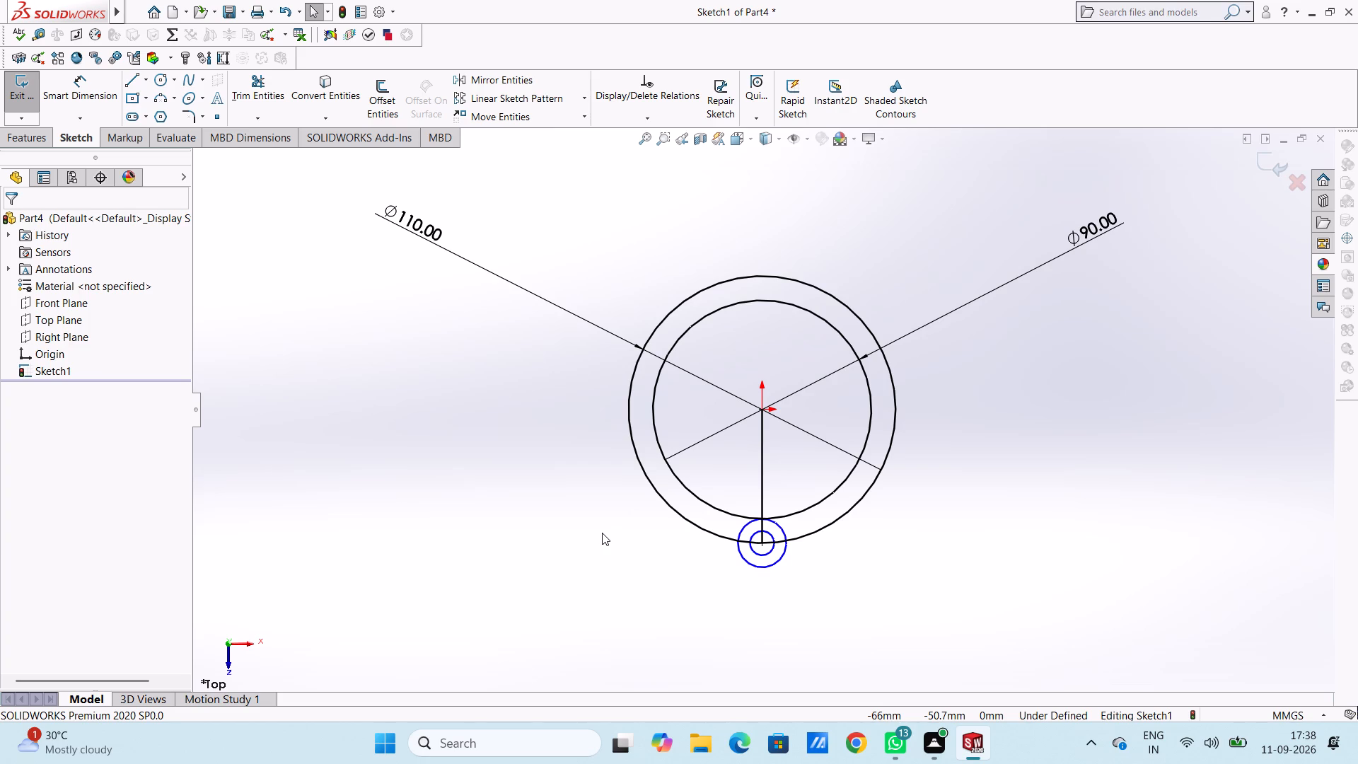
Sketch a slanted line about 31 mm long from the right side of the 10 mm radius circle up inside the ring.
key("l")
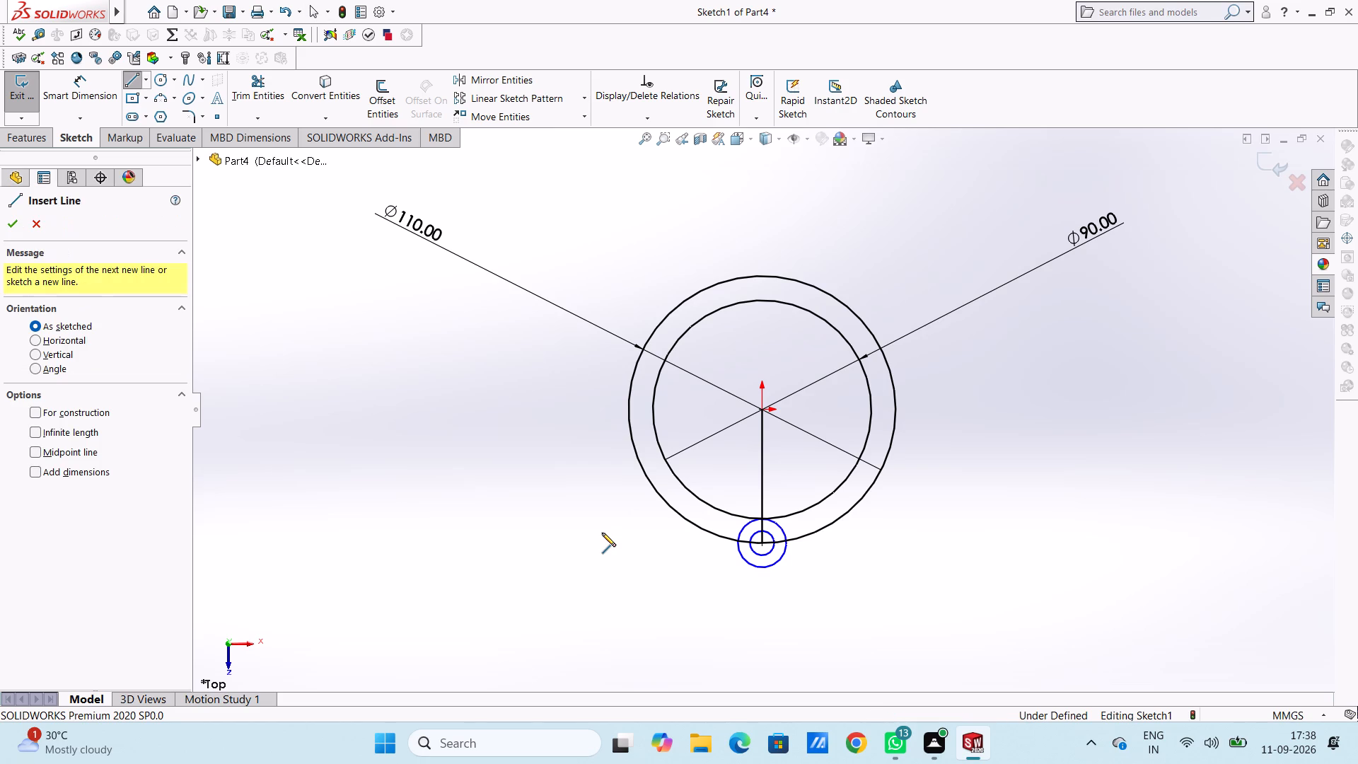
left_click(787, 542)
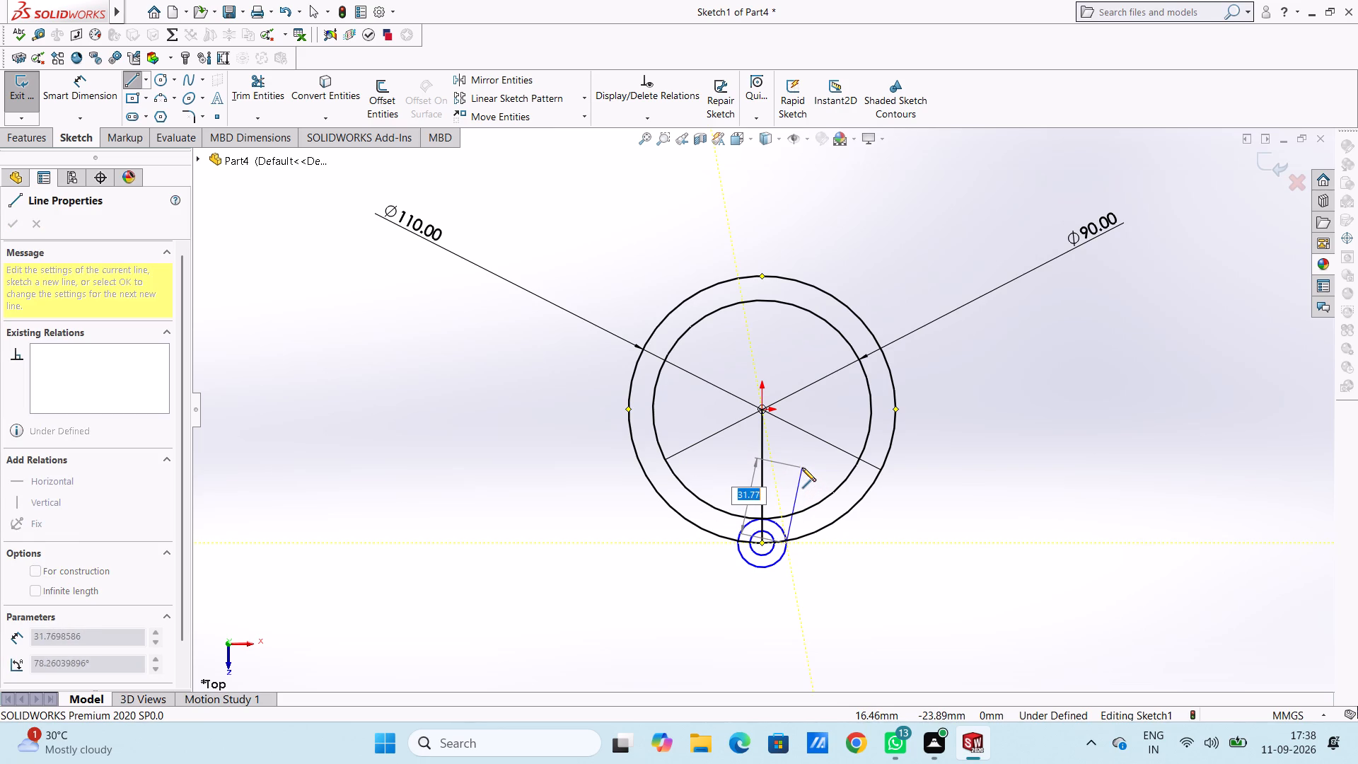
left_click(802, 470)
key("Escape")
key("Escape")
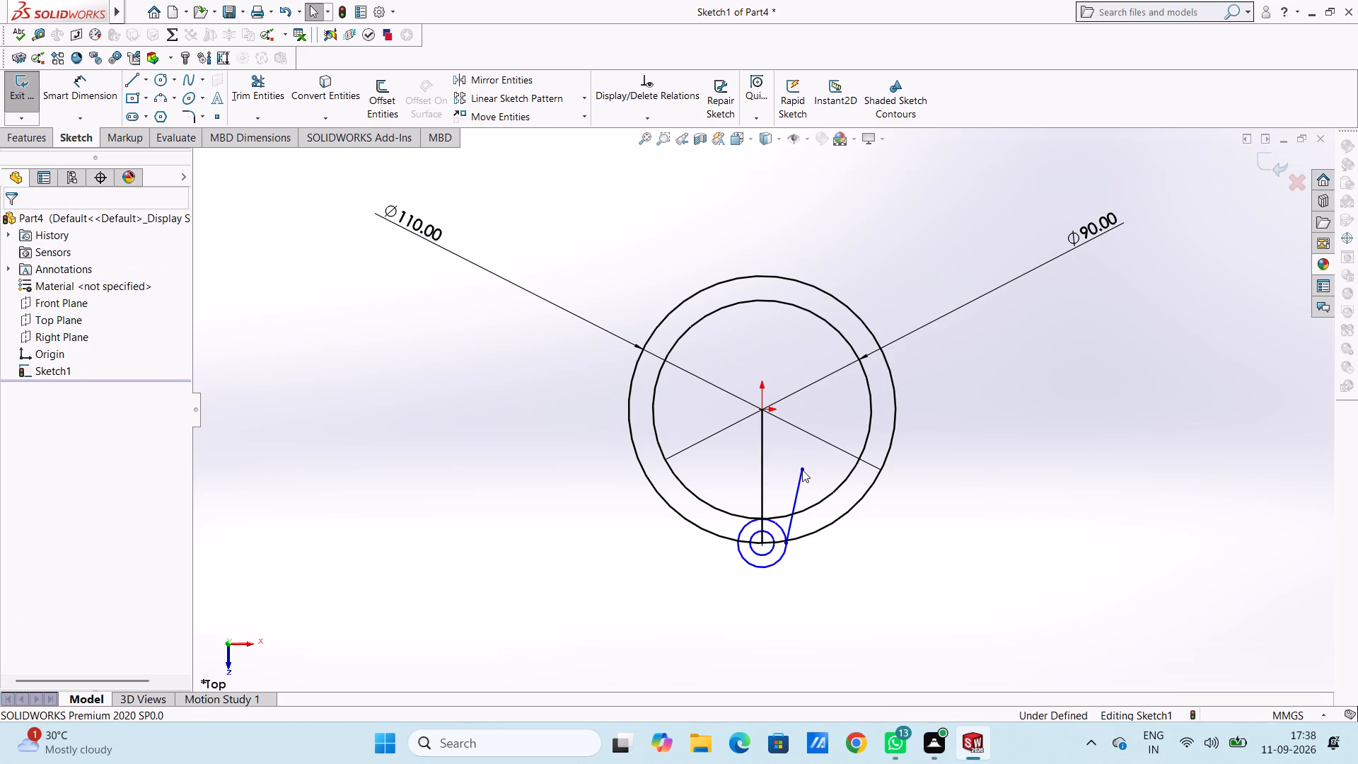
Dimension the angle between the vertical line and the right slanted line as 15°.
left_click(99, 103)
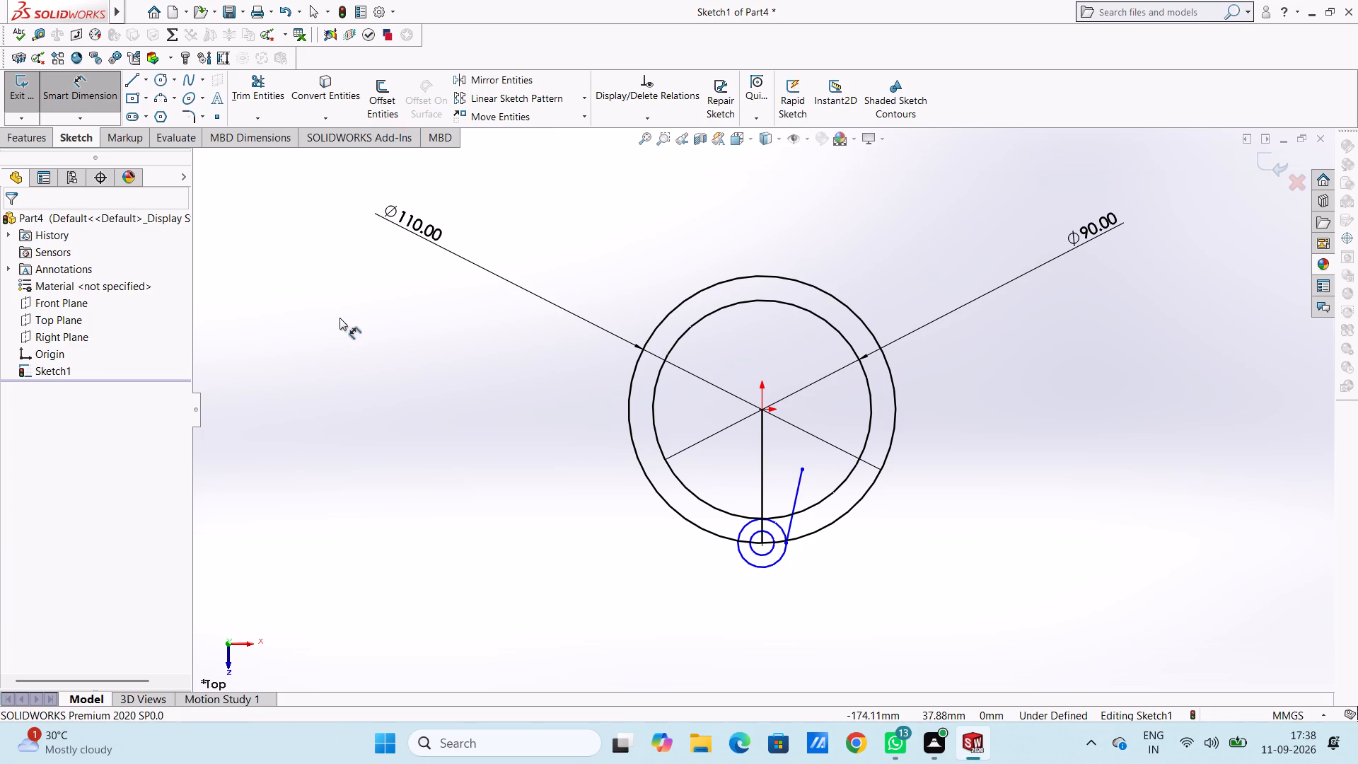
left_click(762, 483)
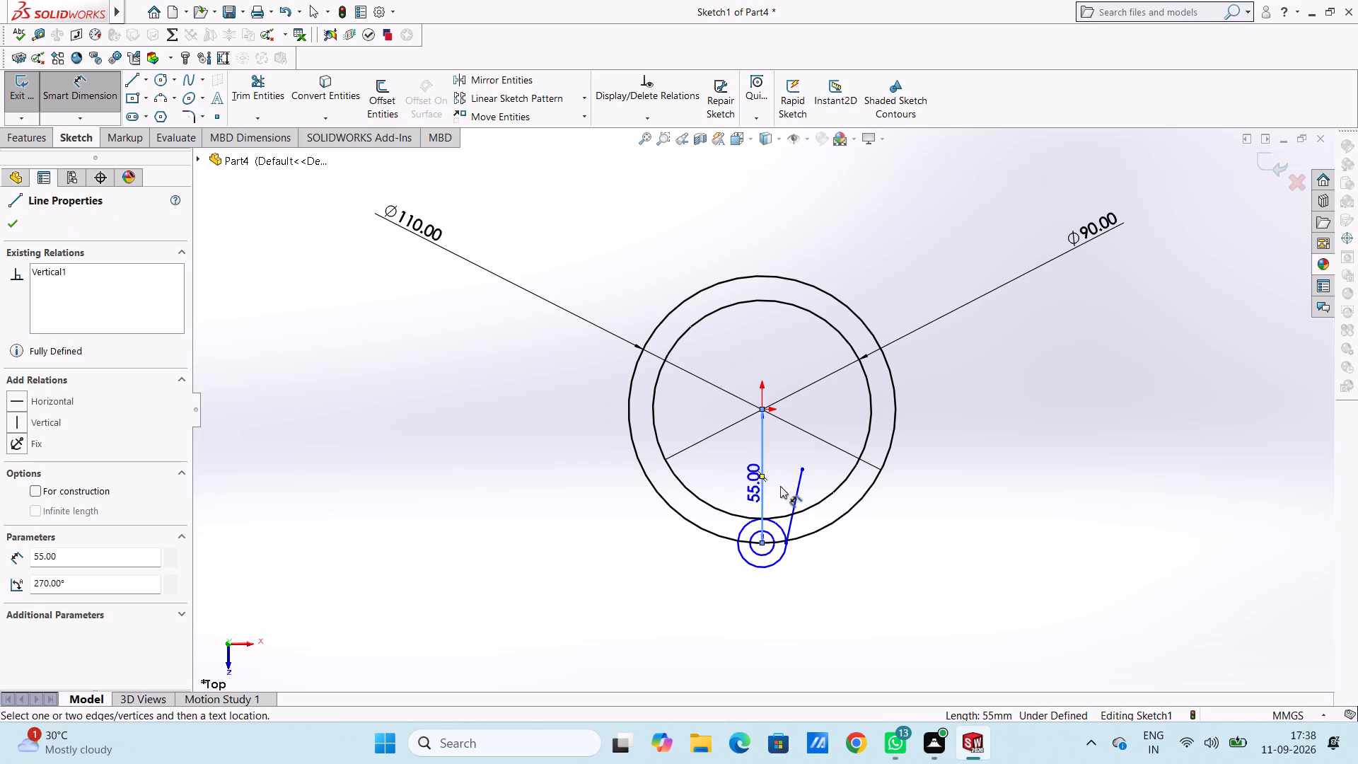
left_click(799, 490)
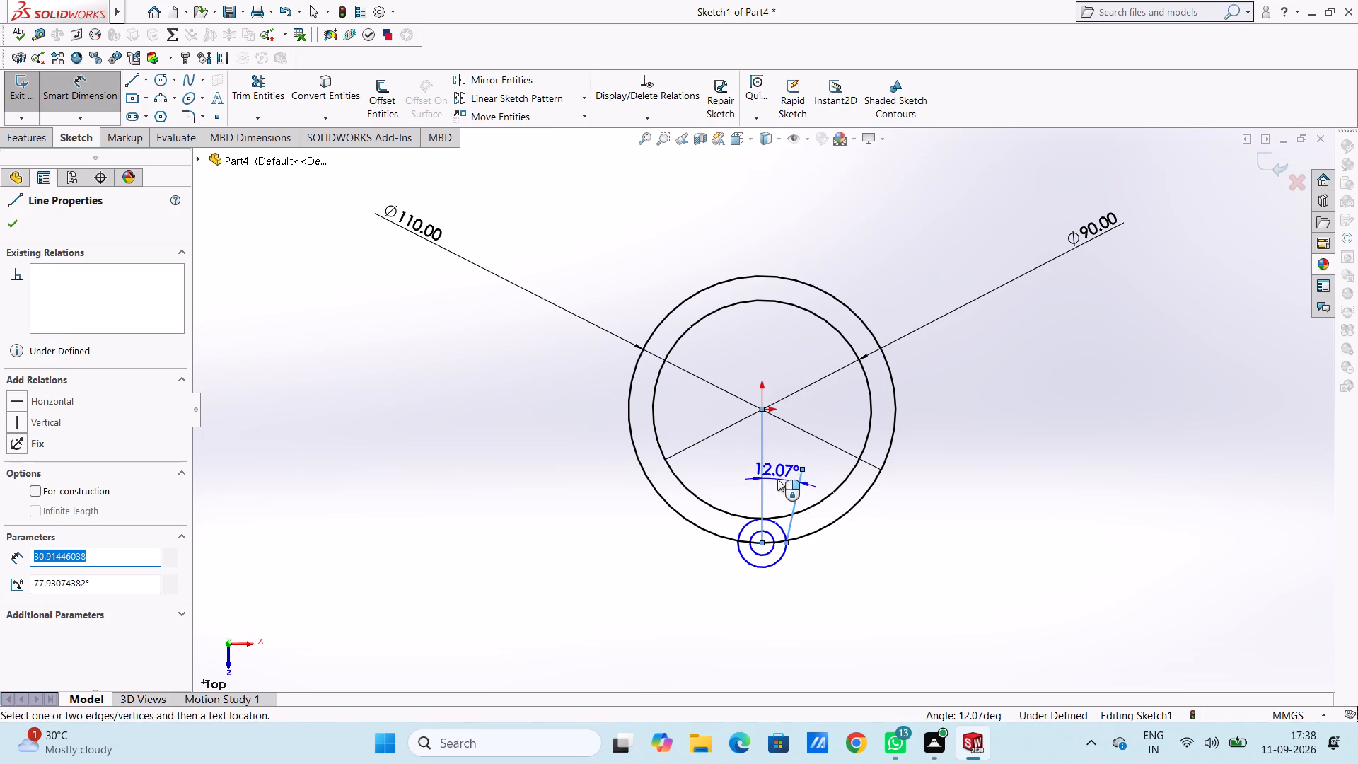
left_click(784, 483)
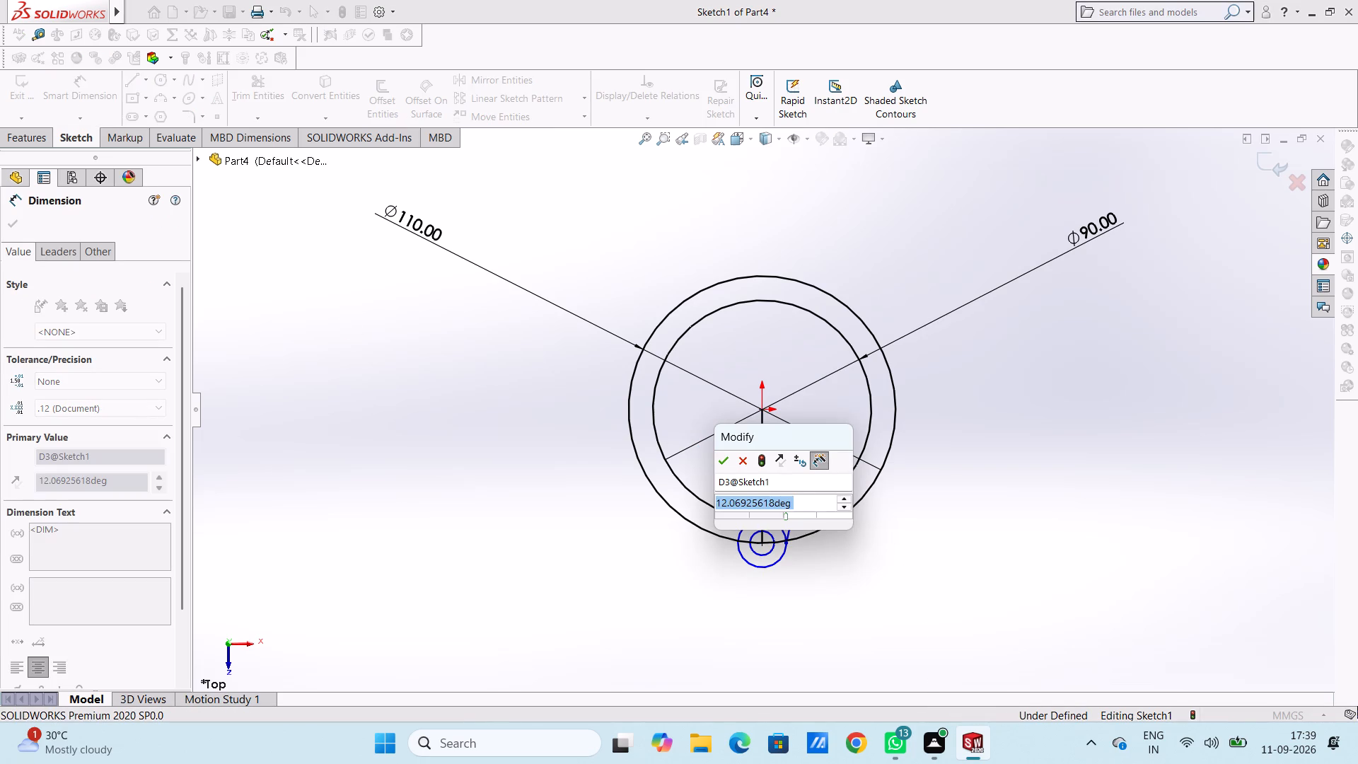
type("15")
key("Return")
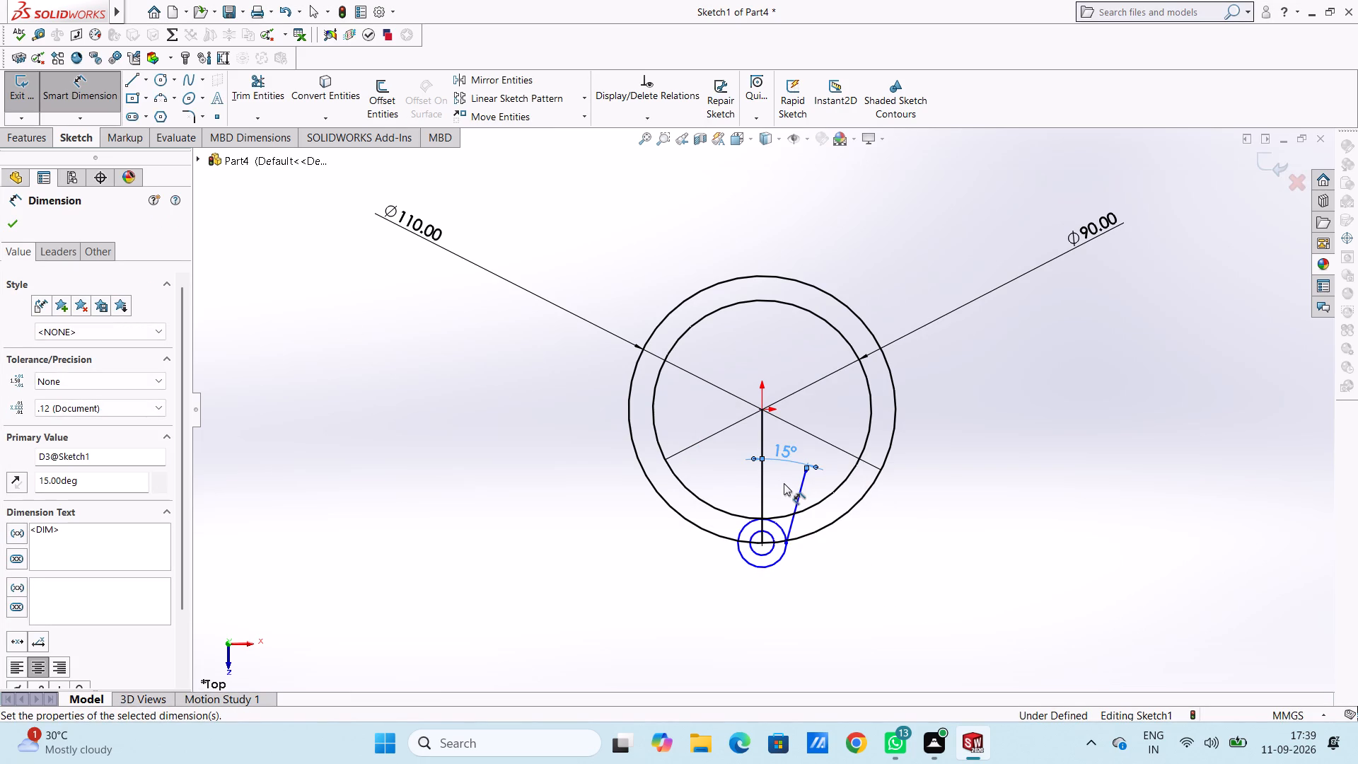
key("Escape")
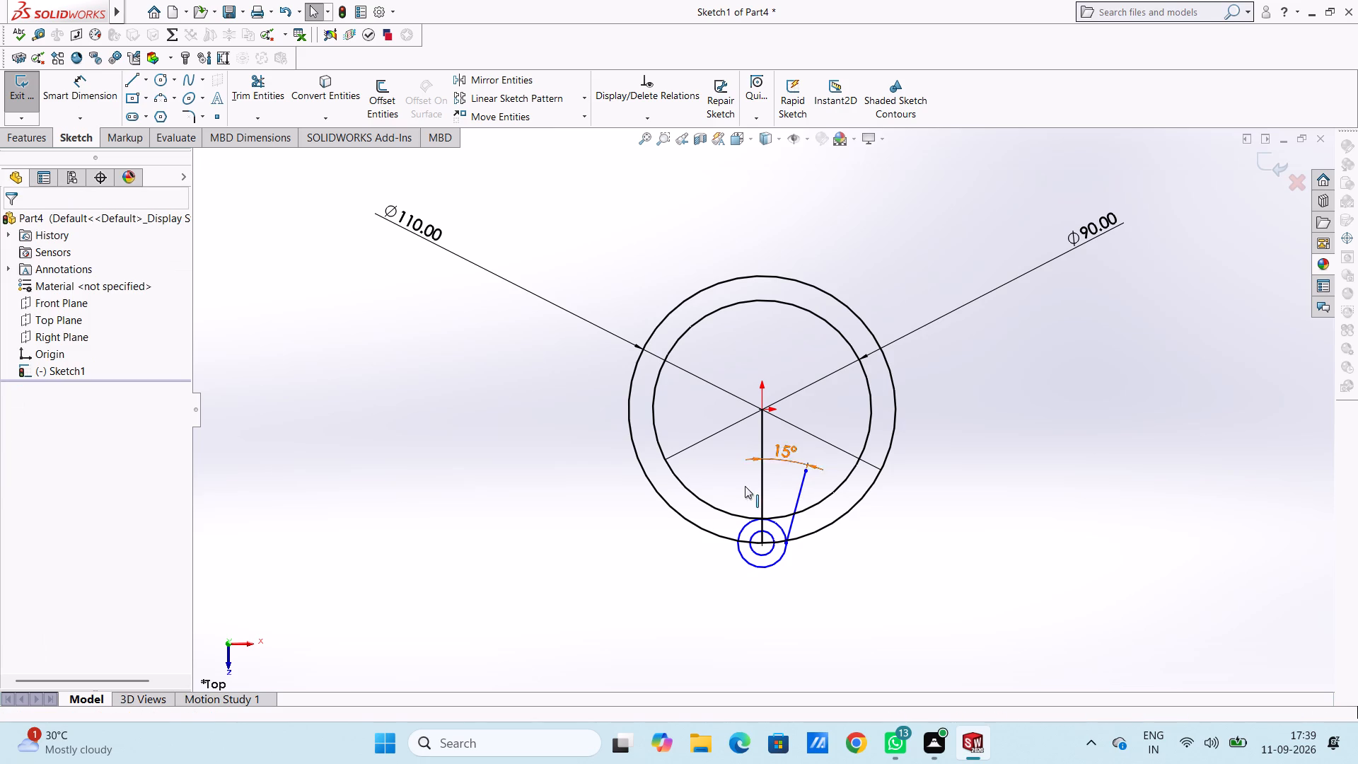
Sketch a slanted line about 33 mm long from the left side of the 10 mm radius circle up inside the ring.
key("l")
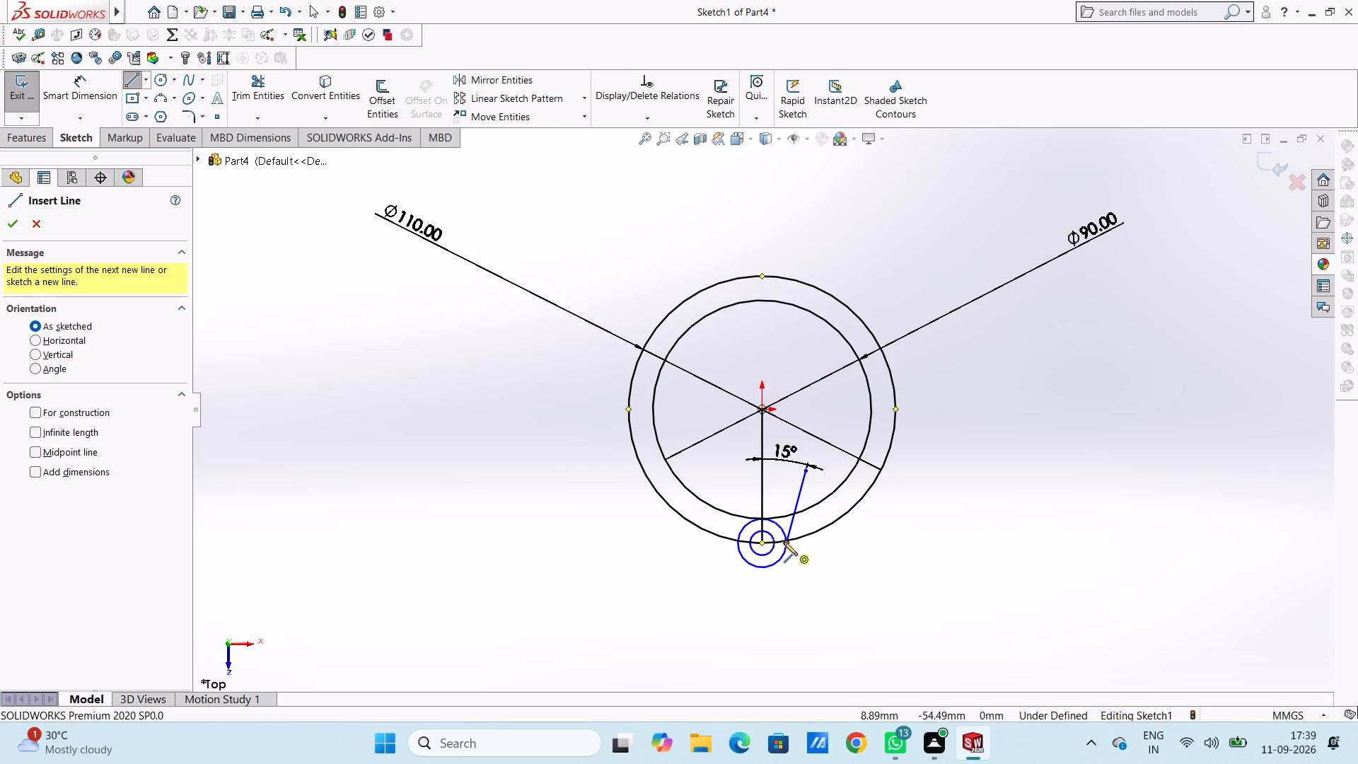
left_click(736, 546)
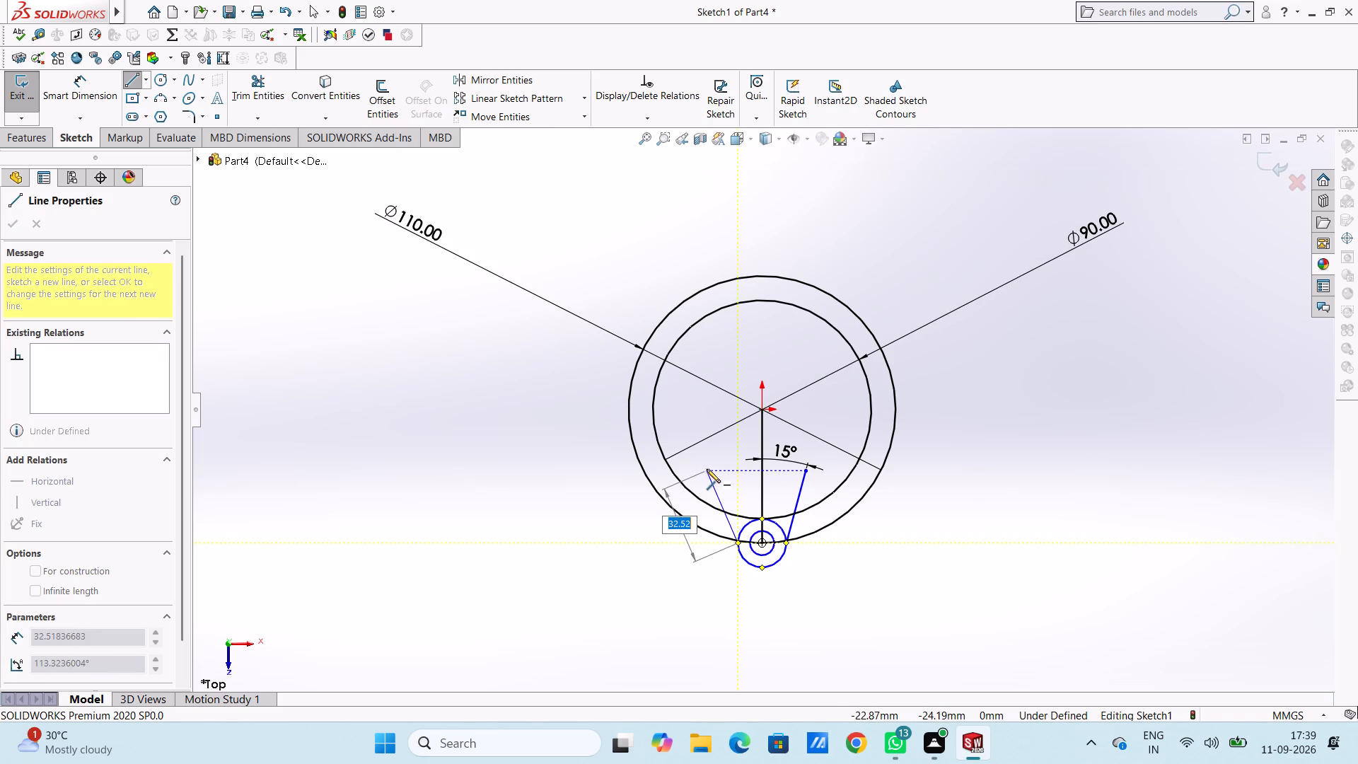
left_click(707, 469)
key("Escape")
key("Escape")
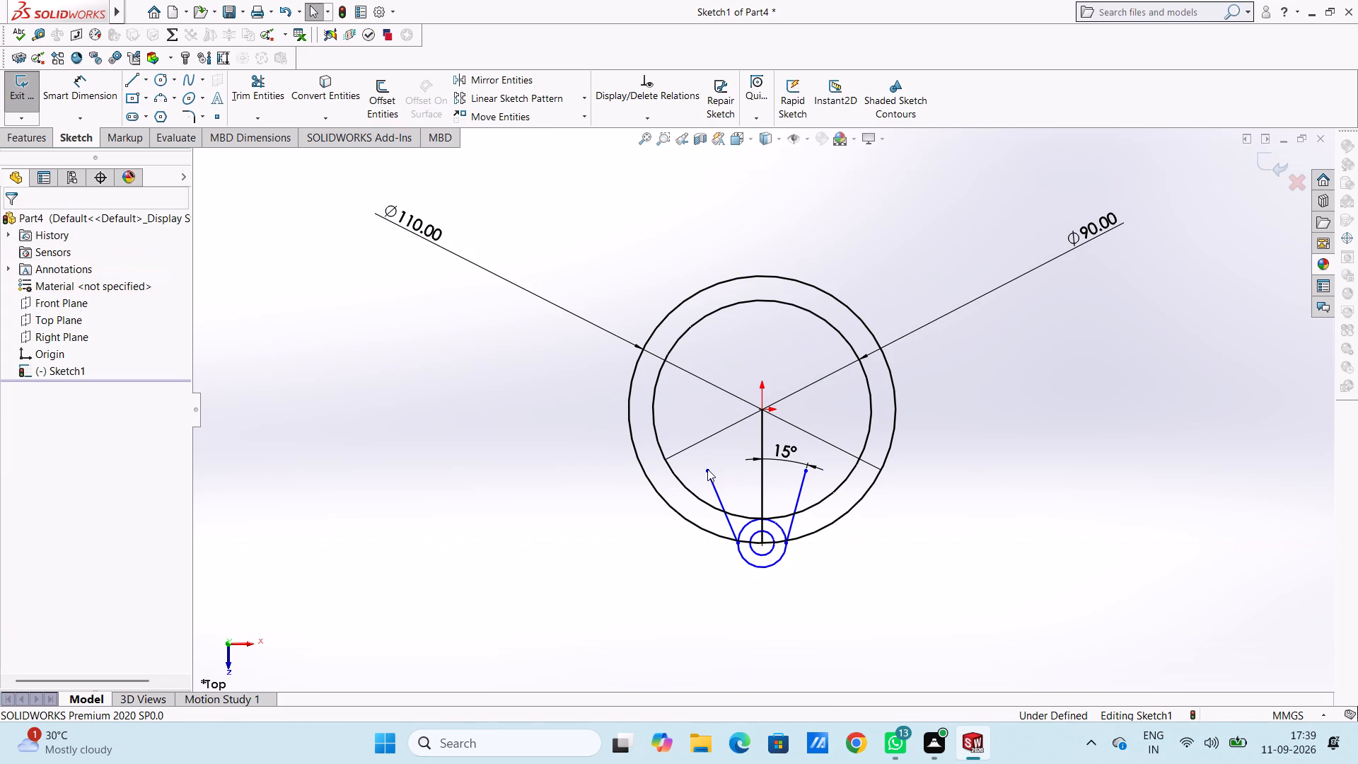
Dimension the angle between the left slanted line and the vertical line as 15°.
left_click(81, 89)
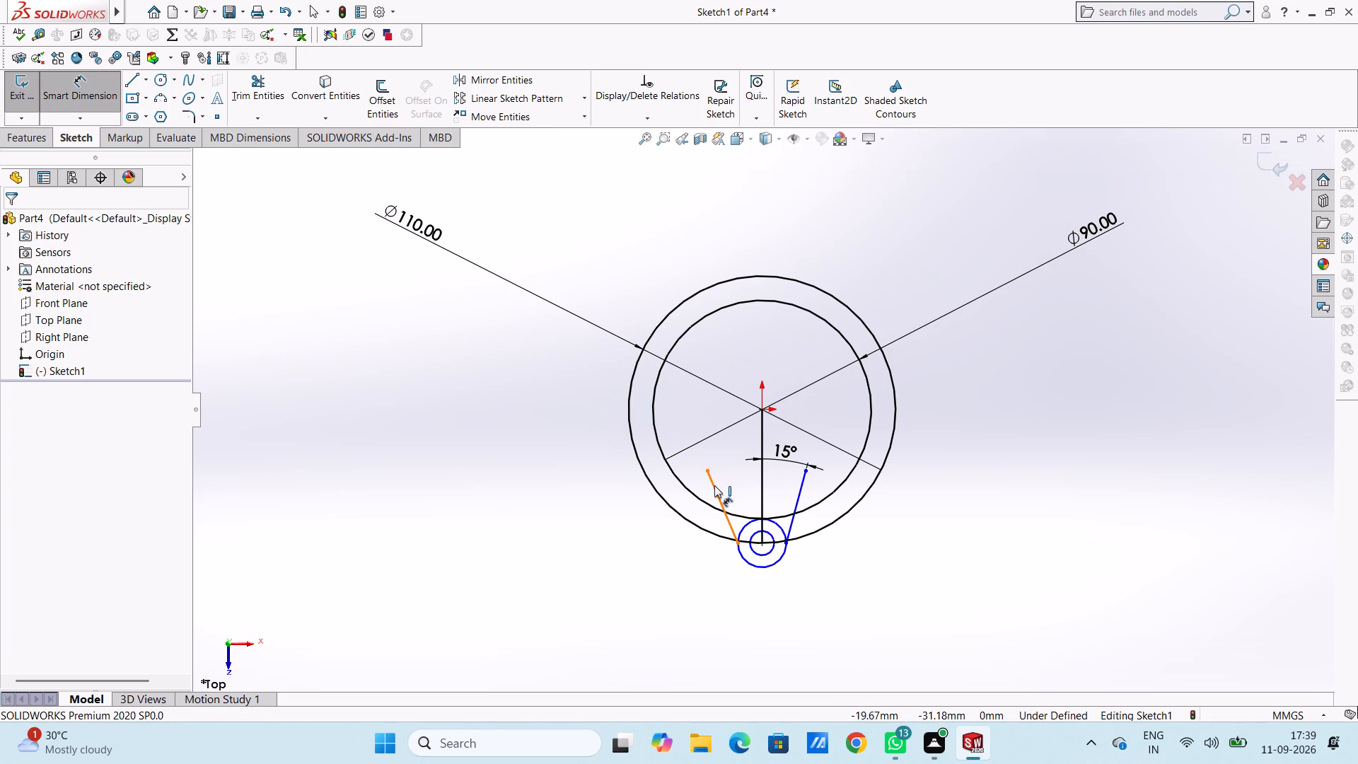
left_click(714, 485)
left_click(762, 485)
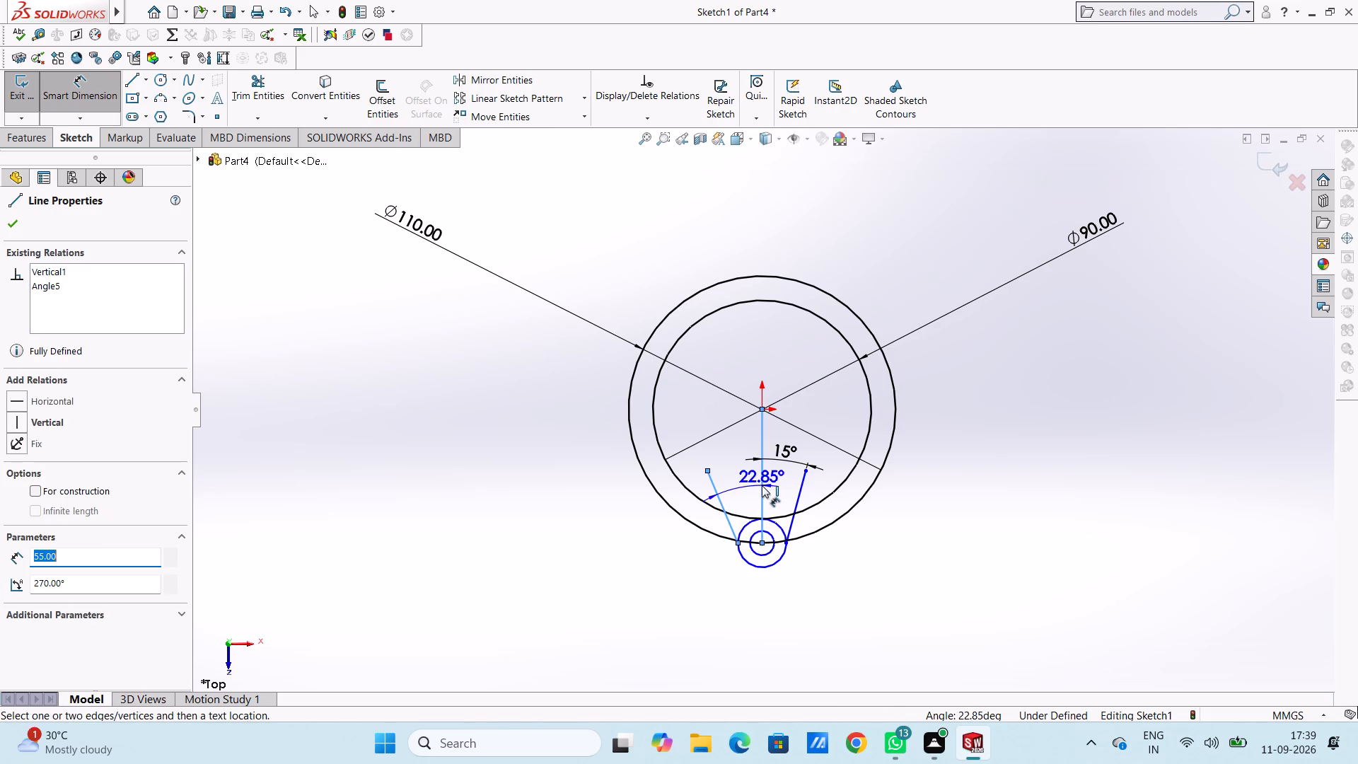
left_click(750, 487)
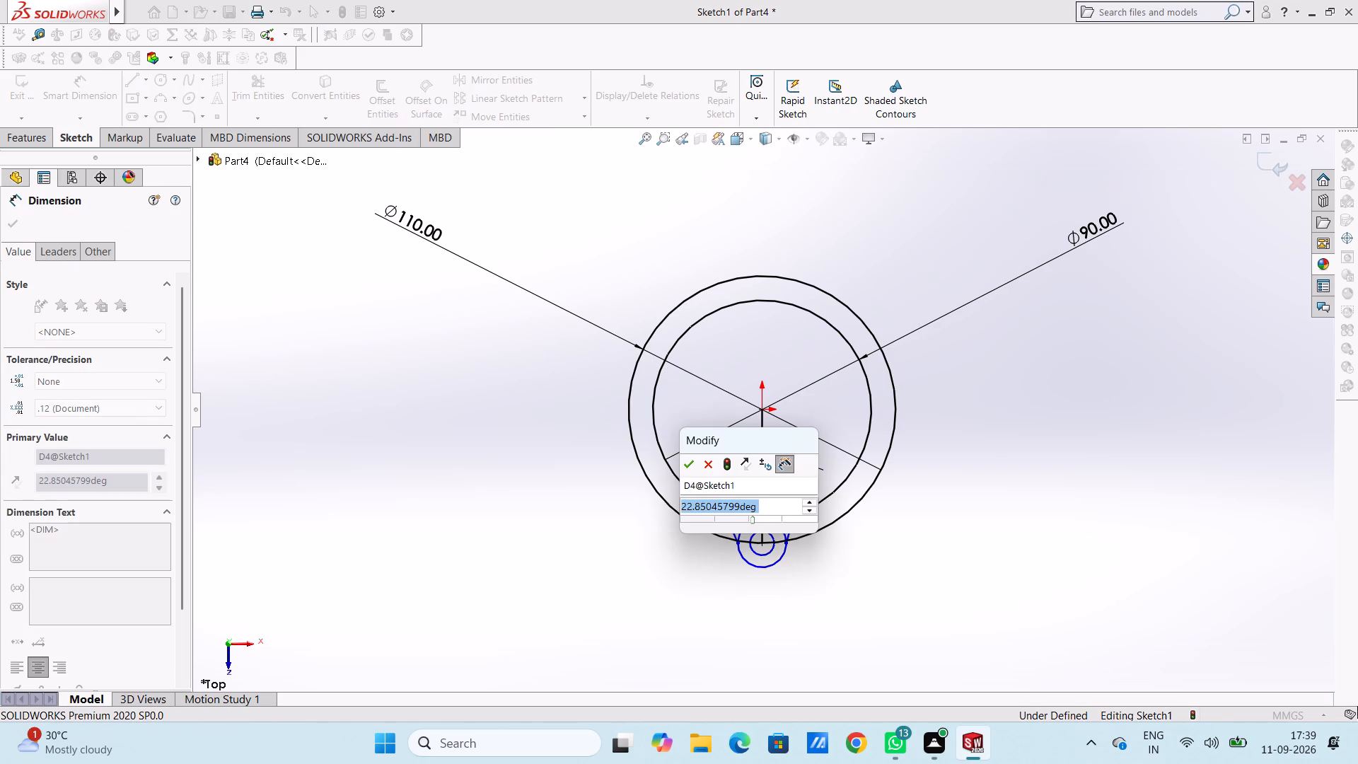
type("15")
key("Return")
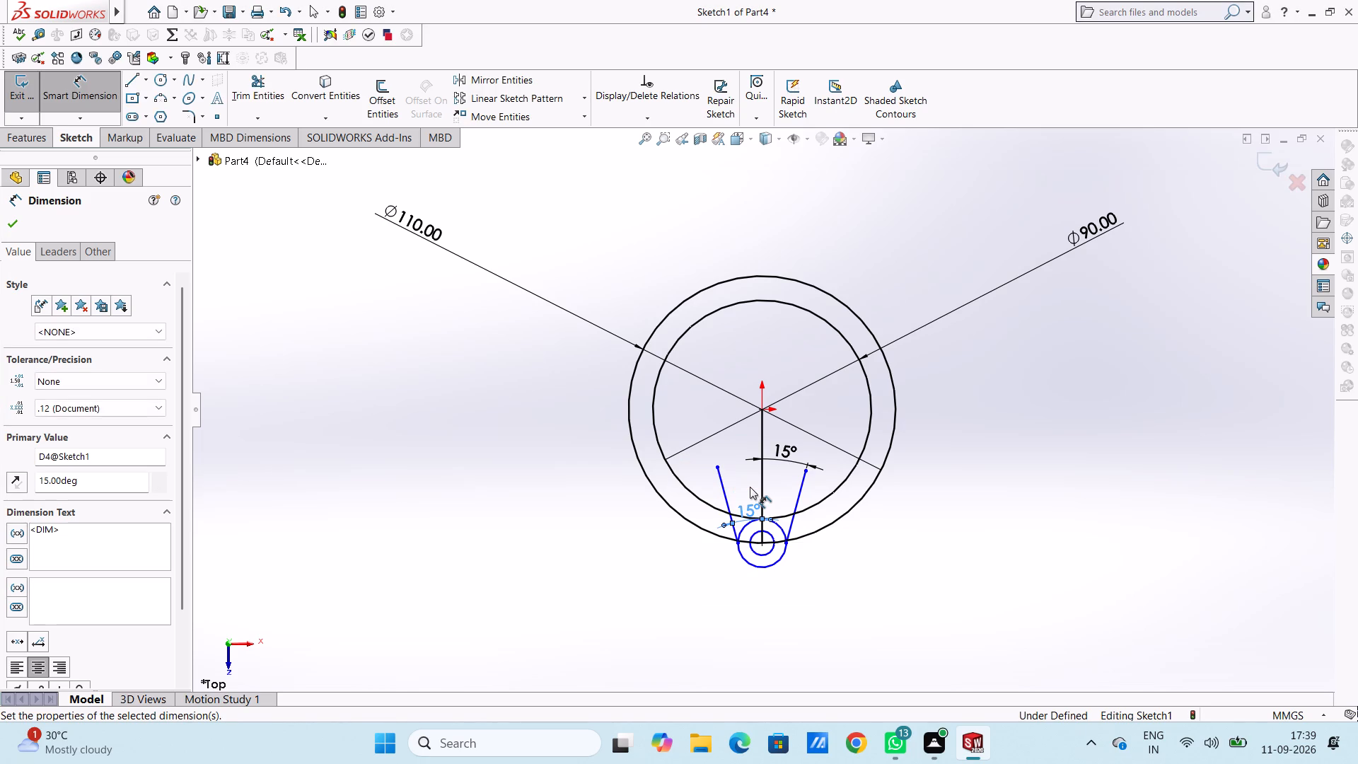
key("Escape")
key("Escape")
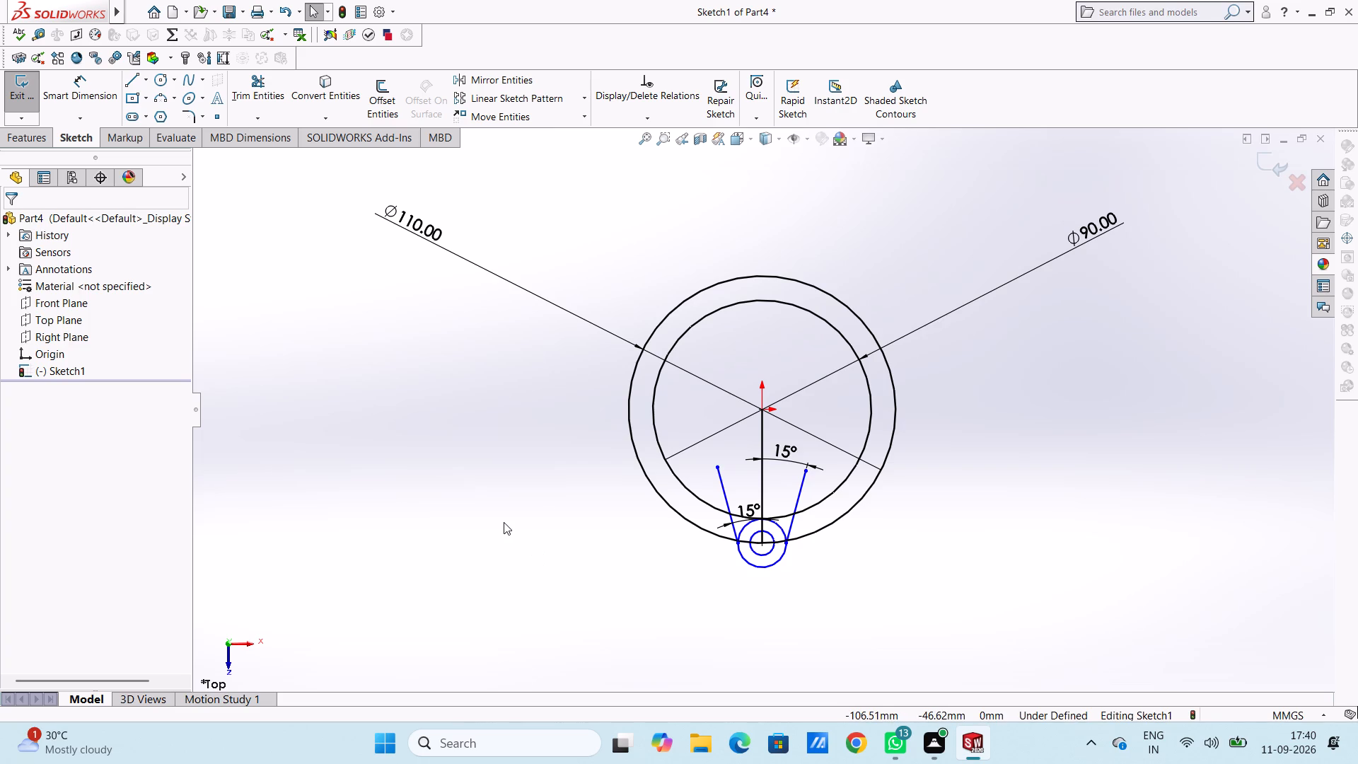
key("Escape")
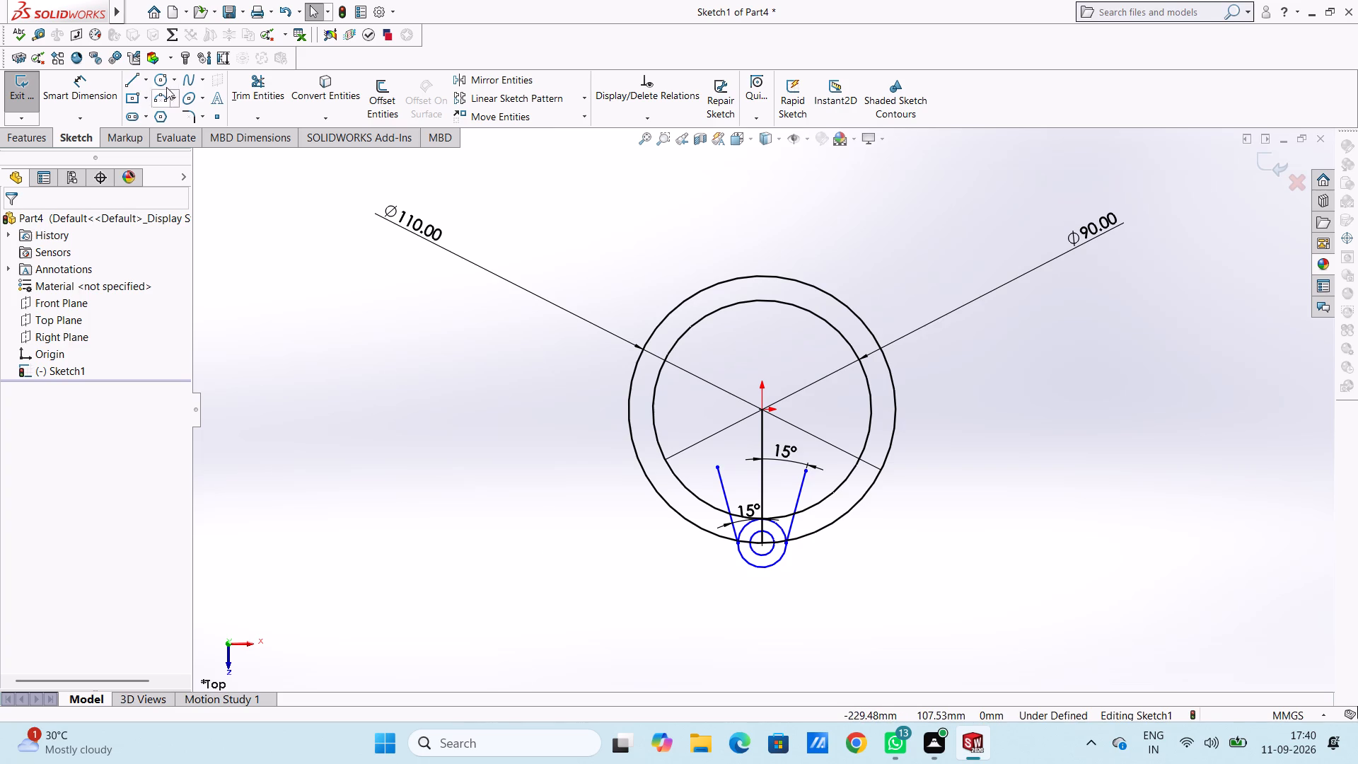
Sketch a circle with a 70 mm radius centred on the origin, around the existing ring.
left_click(162, 81)
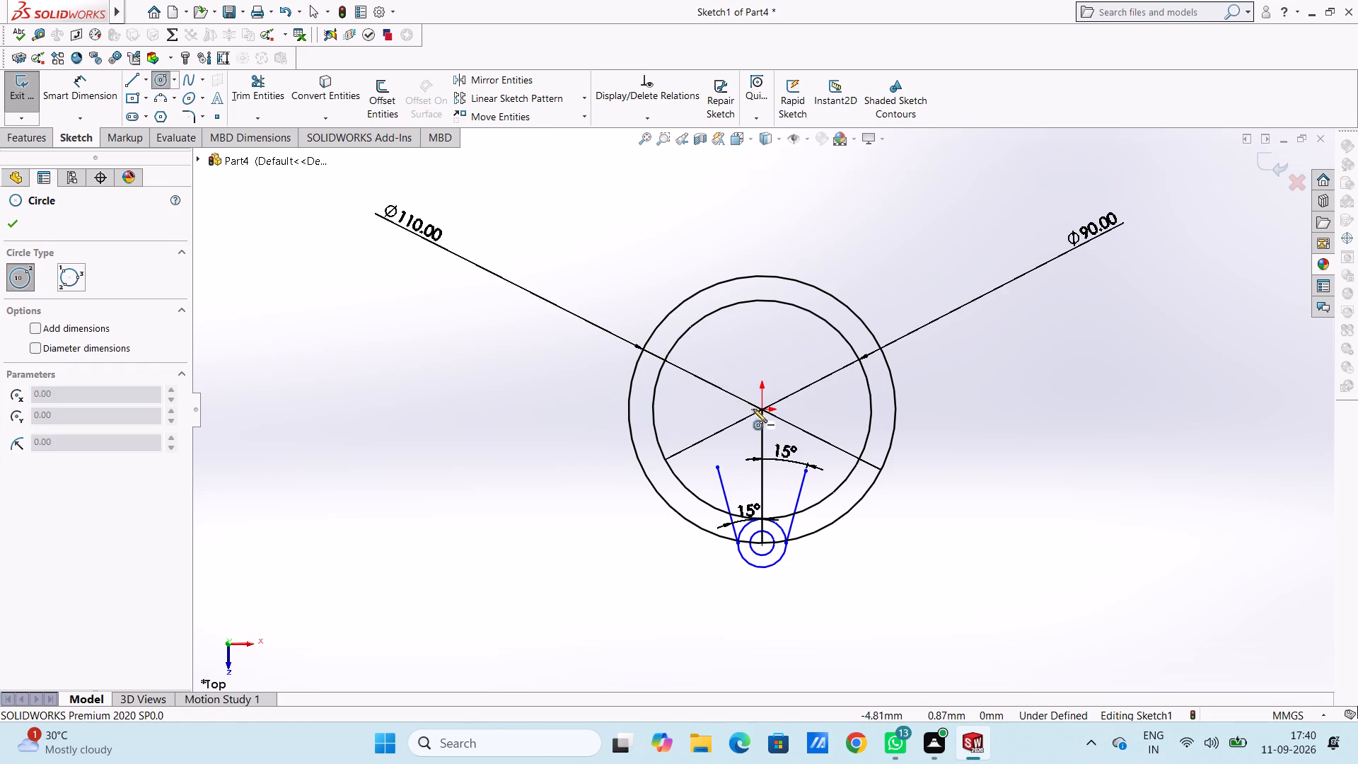
left_click(762, 409)
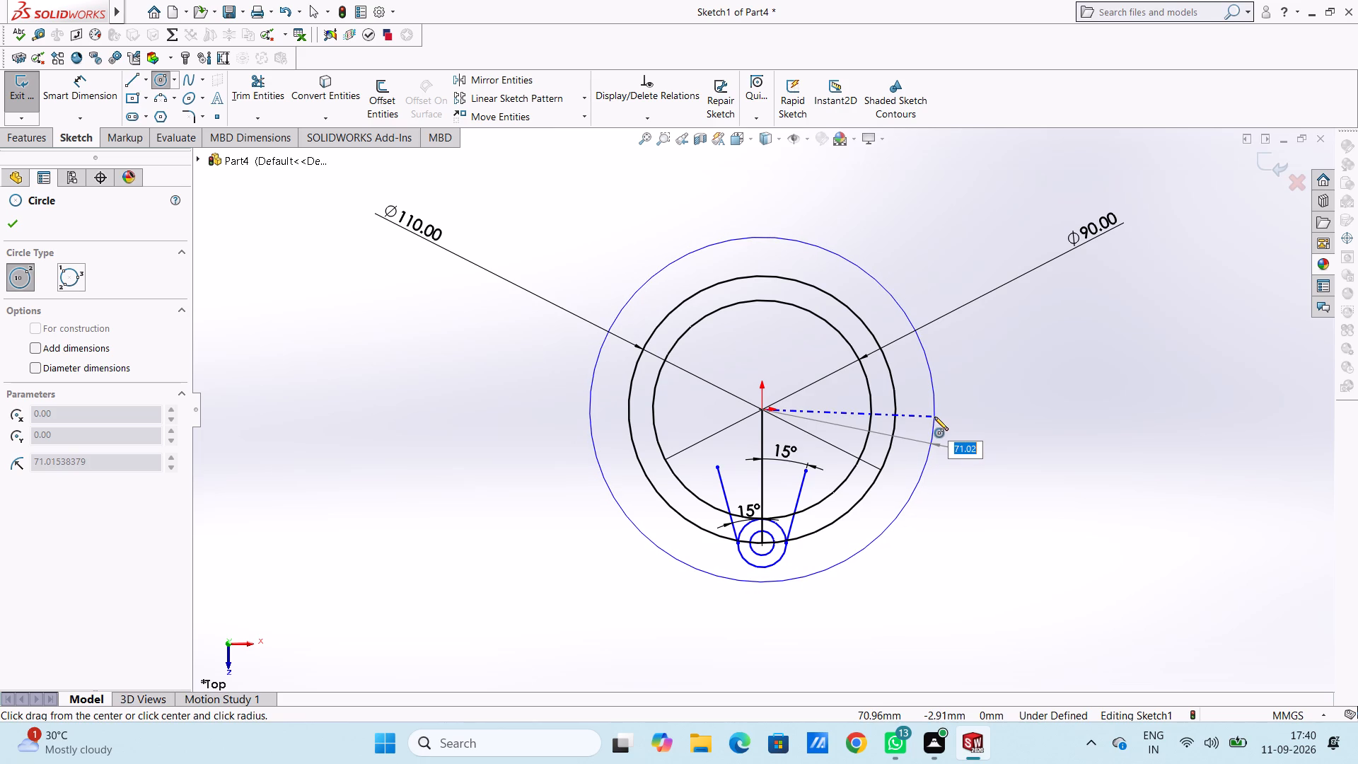
type("70")
key("Return")
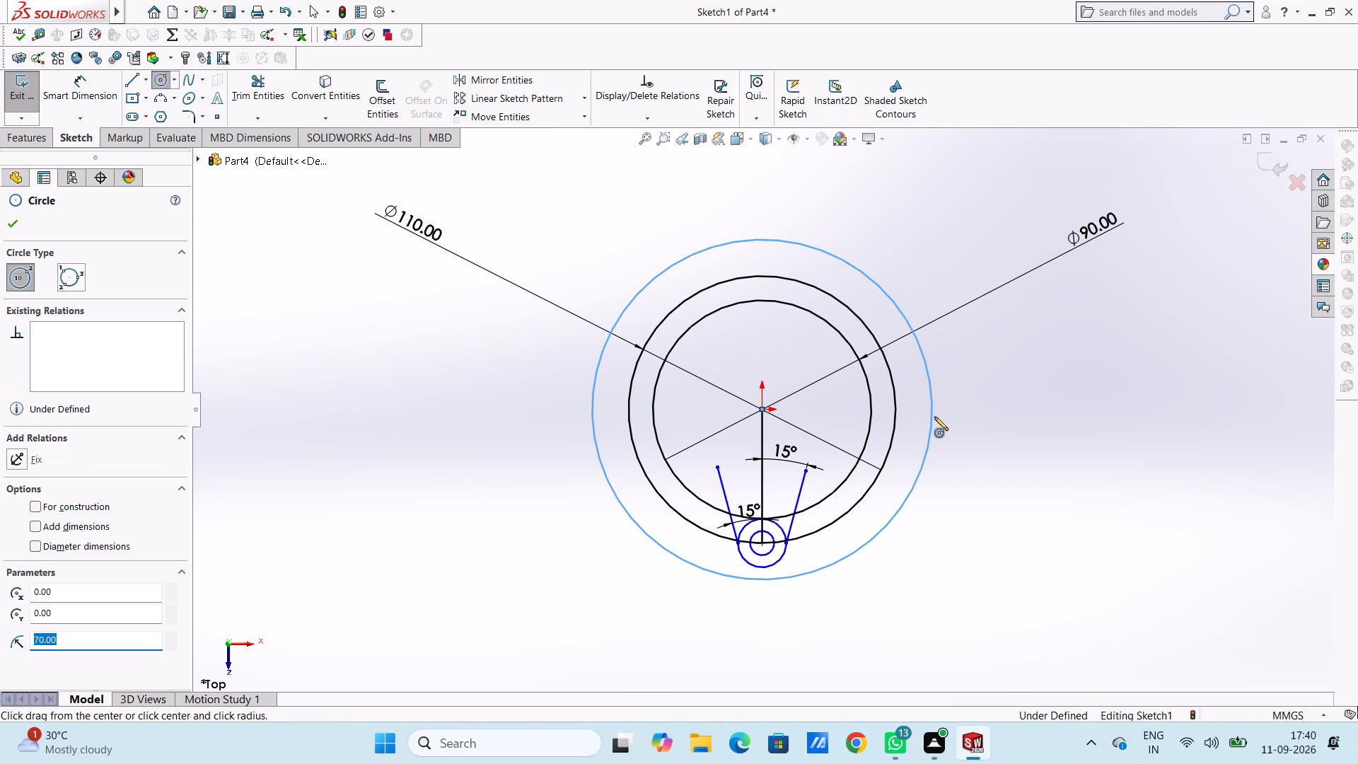
key("Escape")
key("Escape")
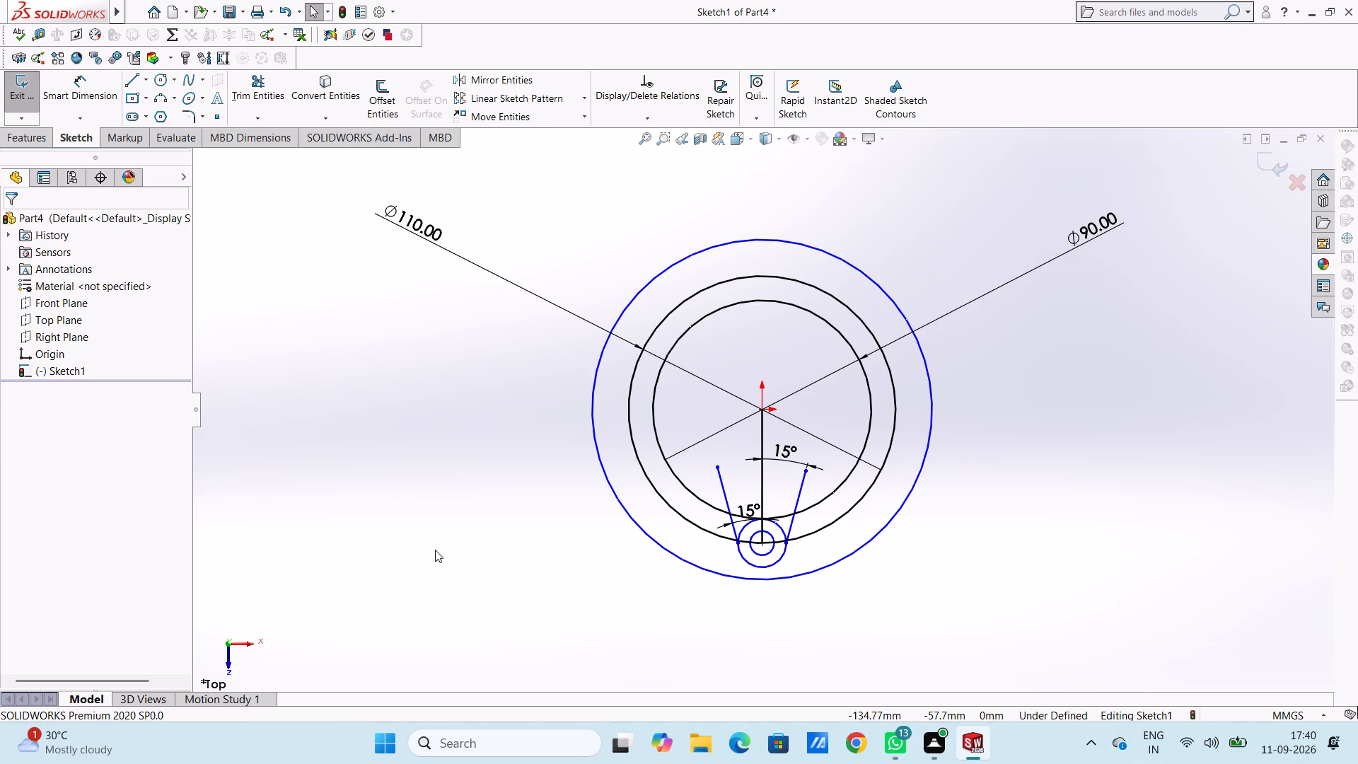
Add a 140 mm diameter dimension to the new outermost circle.
left_click(101, 107)
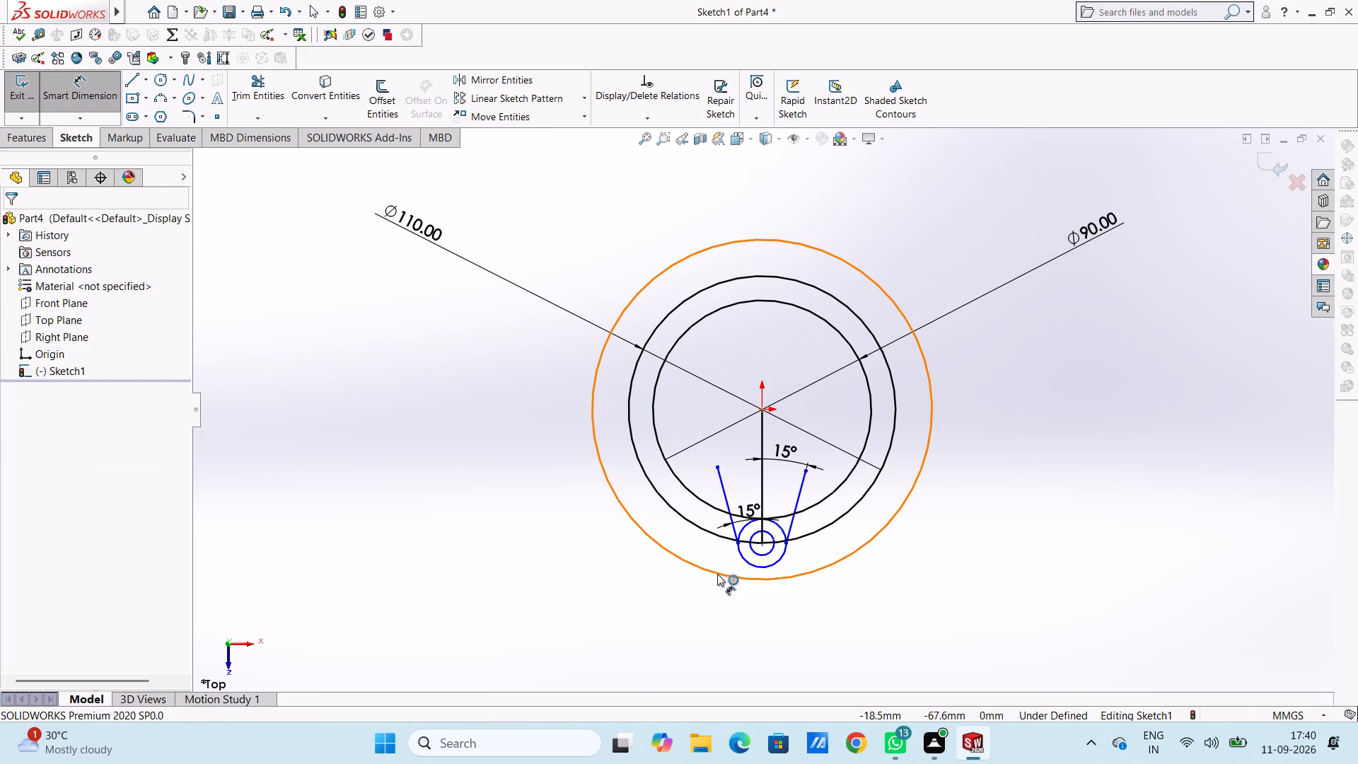
left_click(717, 574)
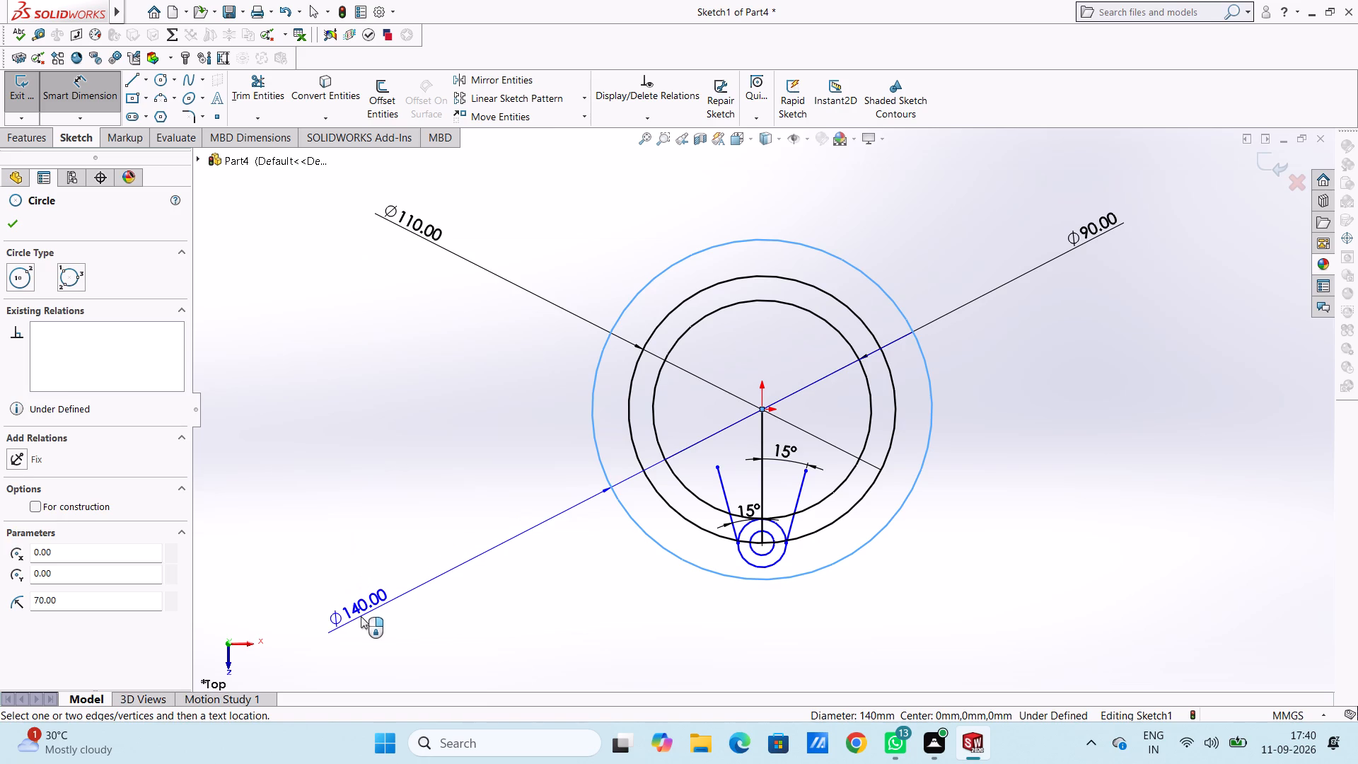
left_click(361, 616)
key("Return")
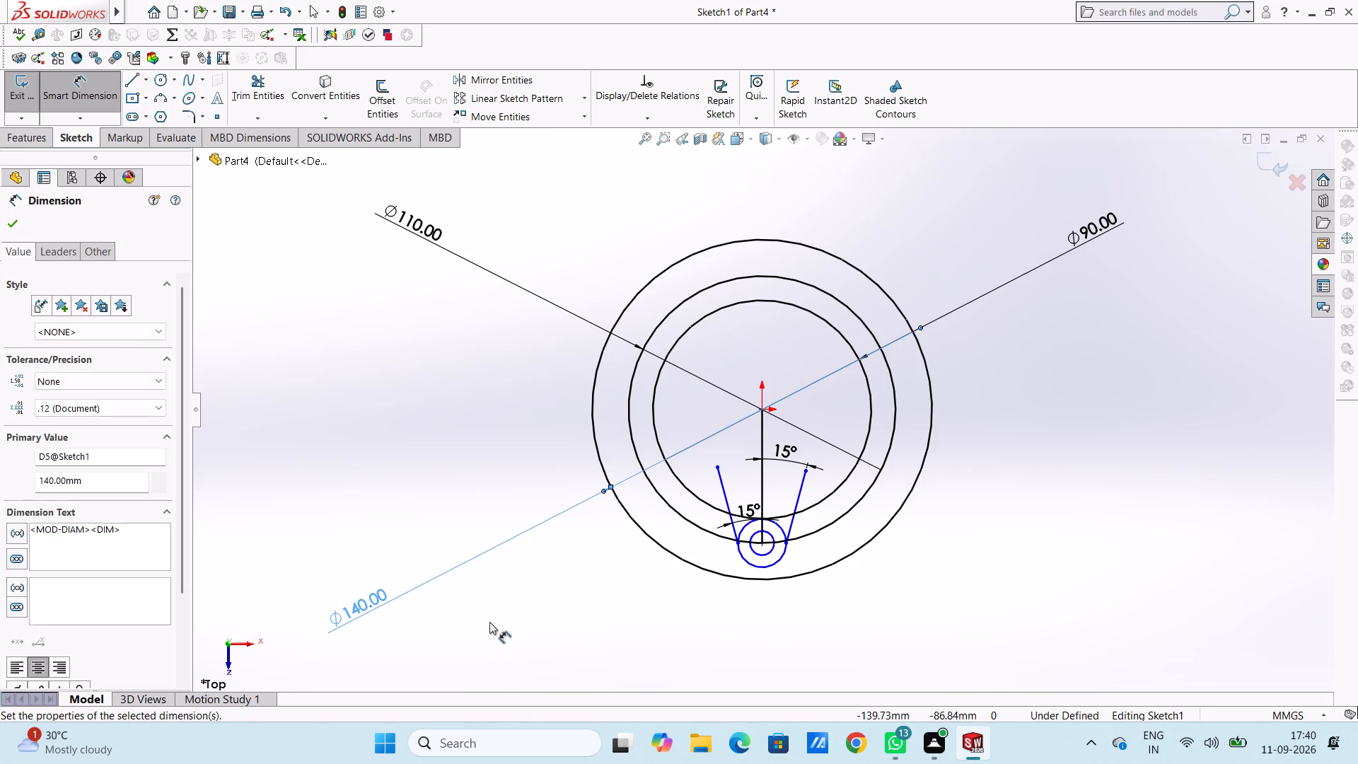
left_click(494, 621)
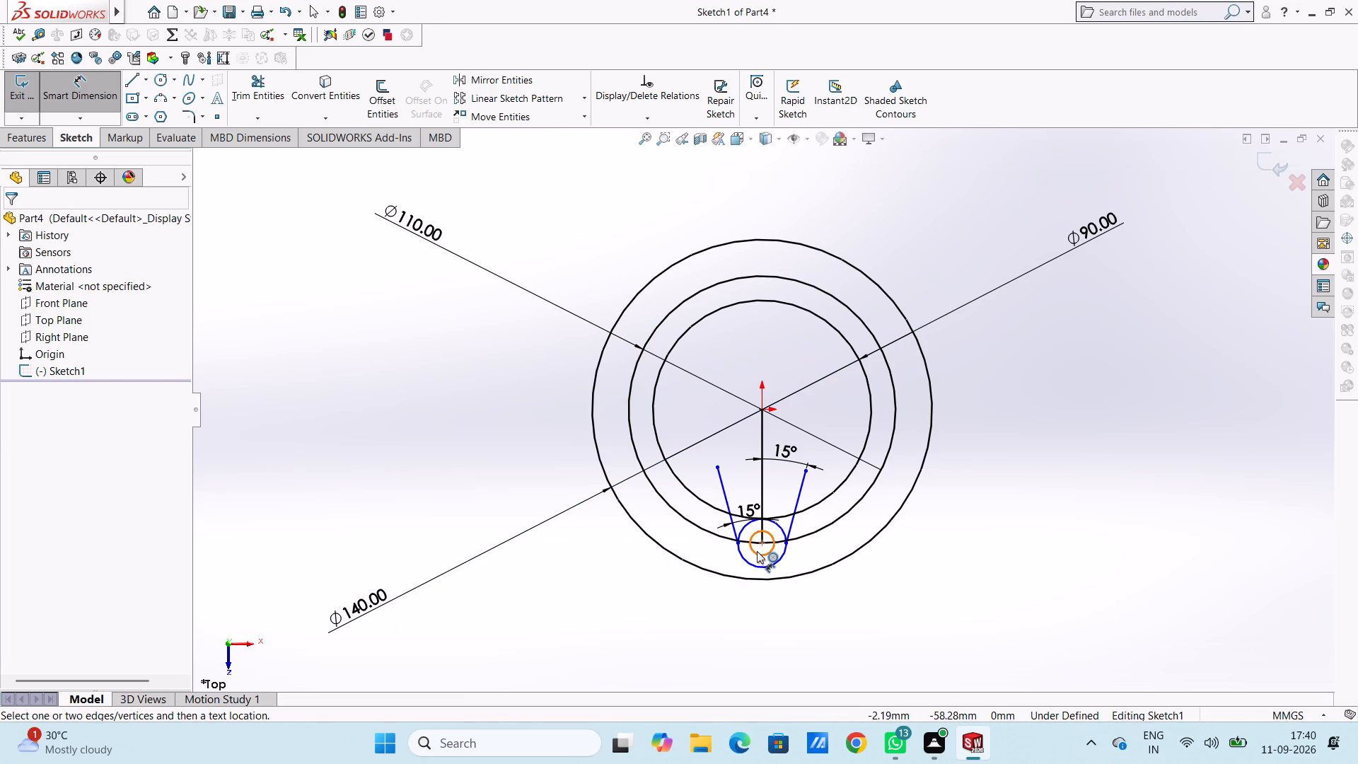
key("Escape")
key("Escape")
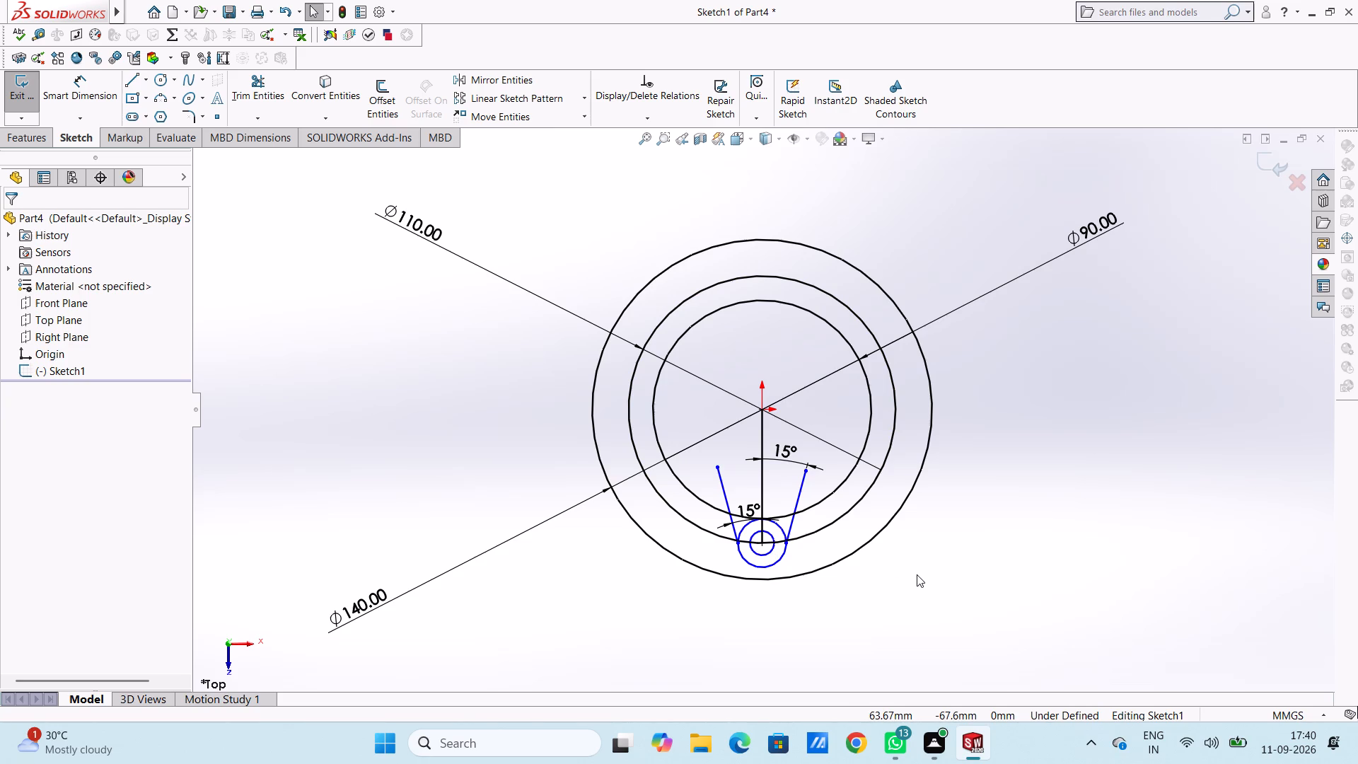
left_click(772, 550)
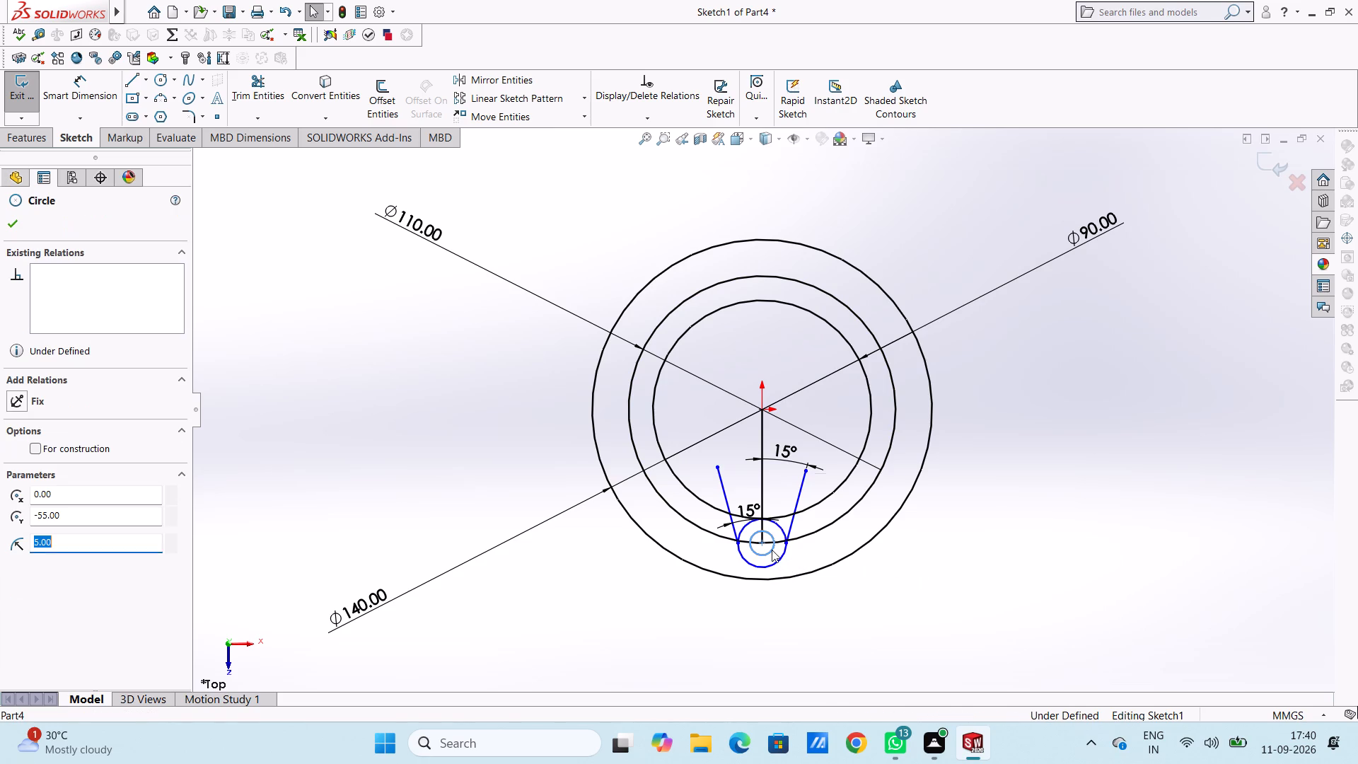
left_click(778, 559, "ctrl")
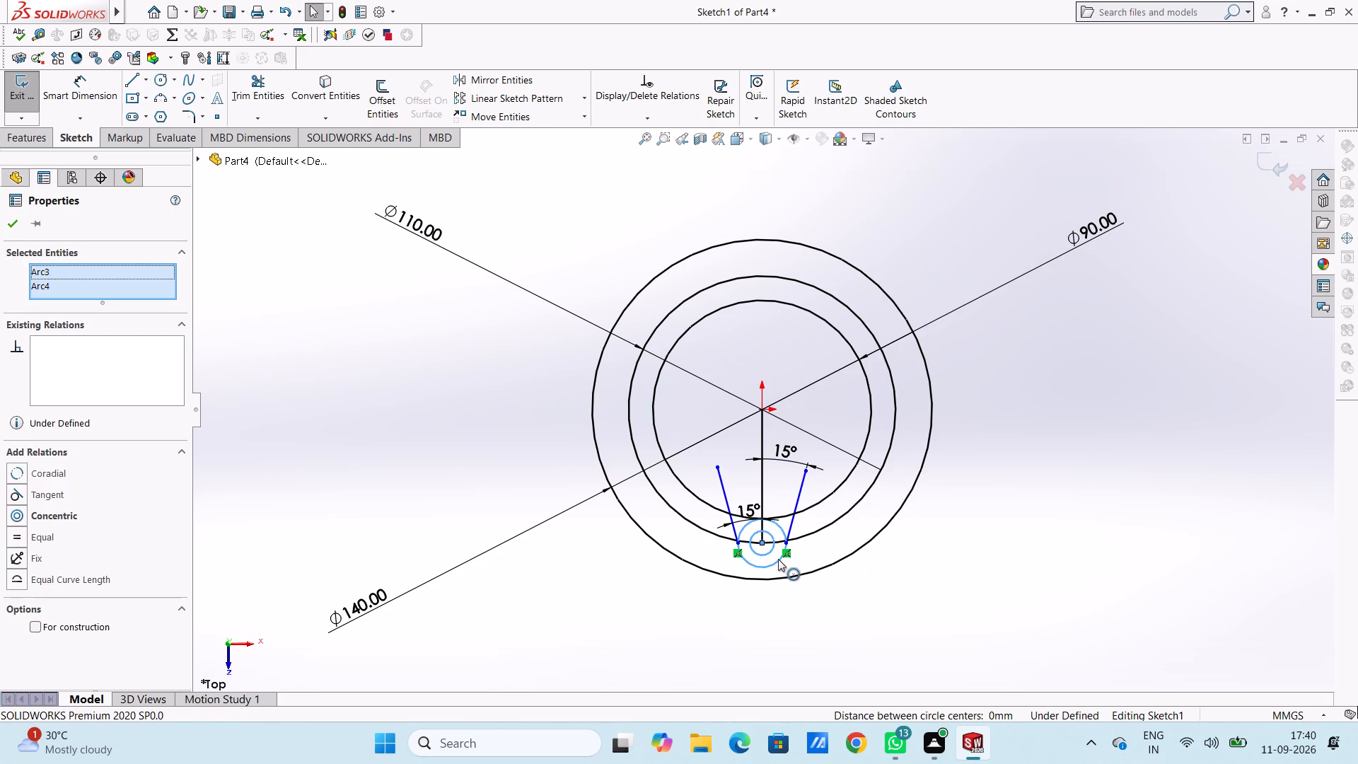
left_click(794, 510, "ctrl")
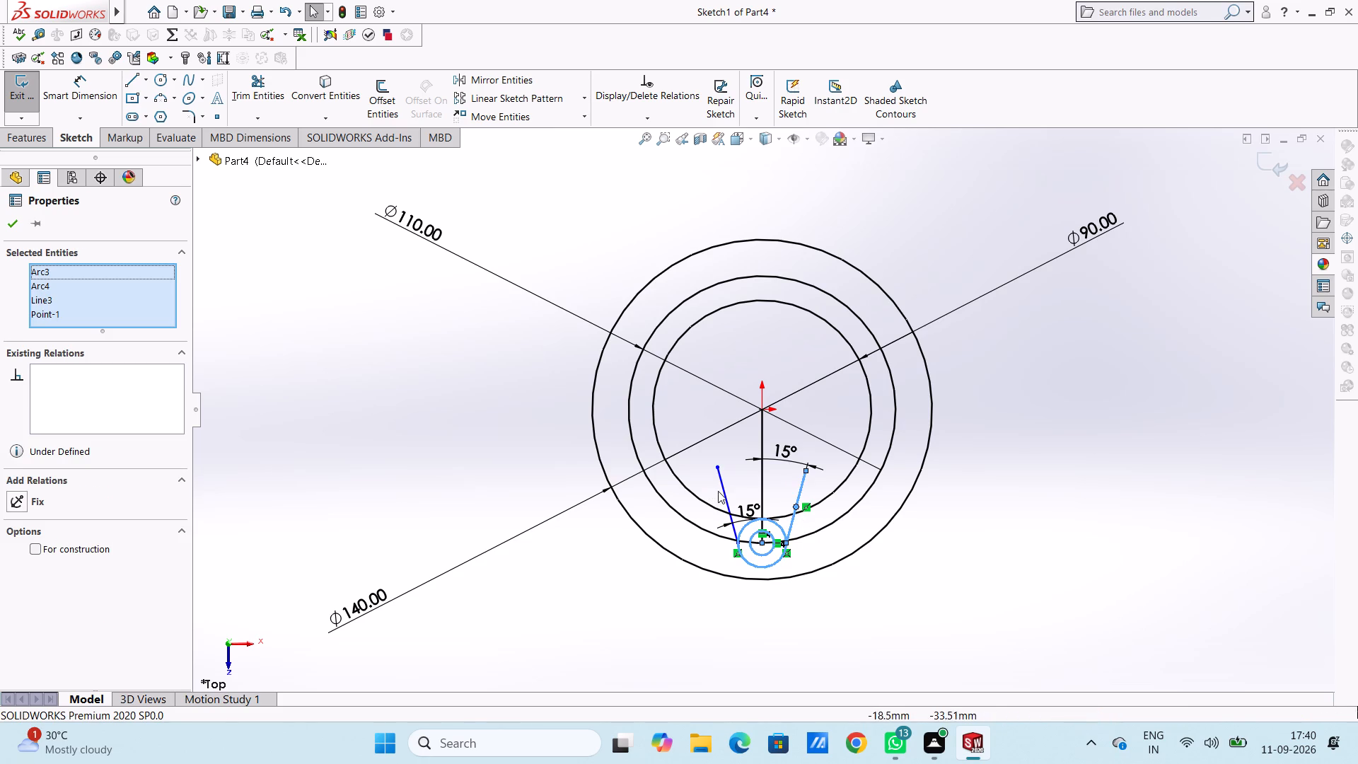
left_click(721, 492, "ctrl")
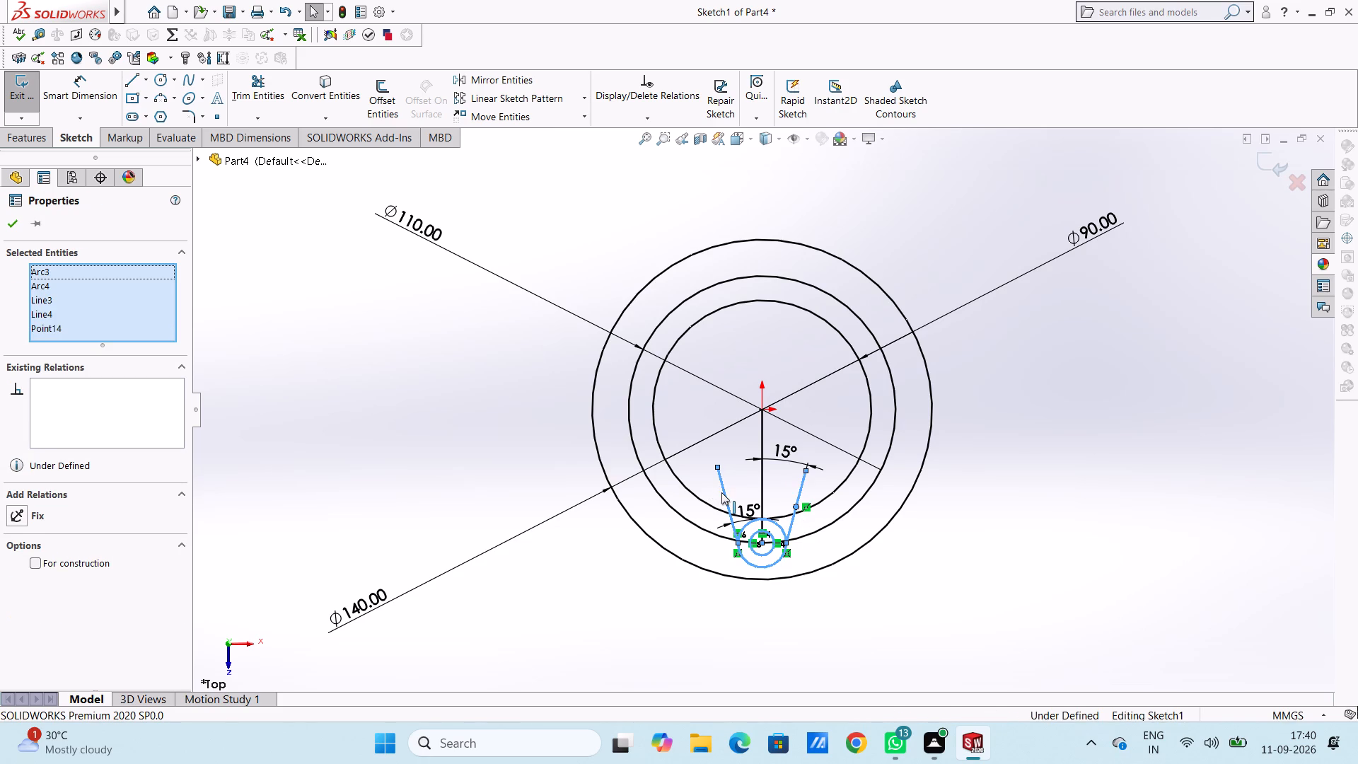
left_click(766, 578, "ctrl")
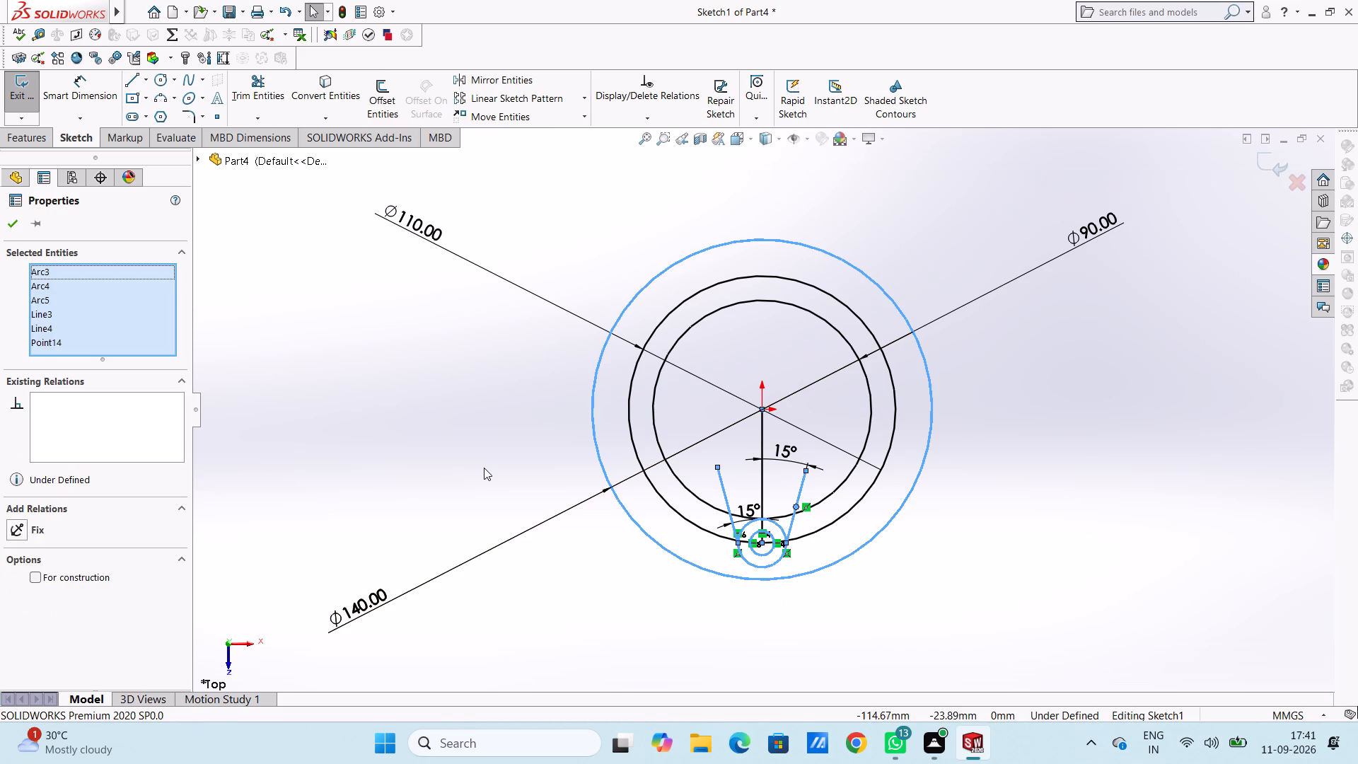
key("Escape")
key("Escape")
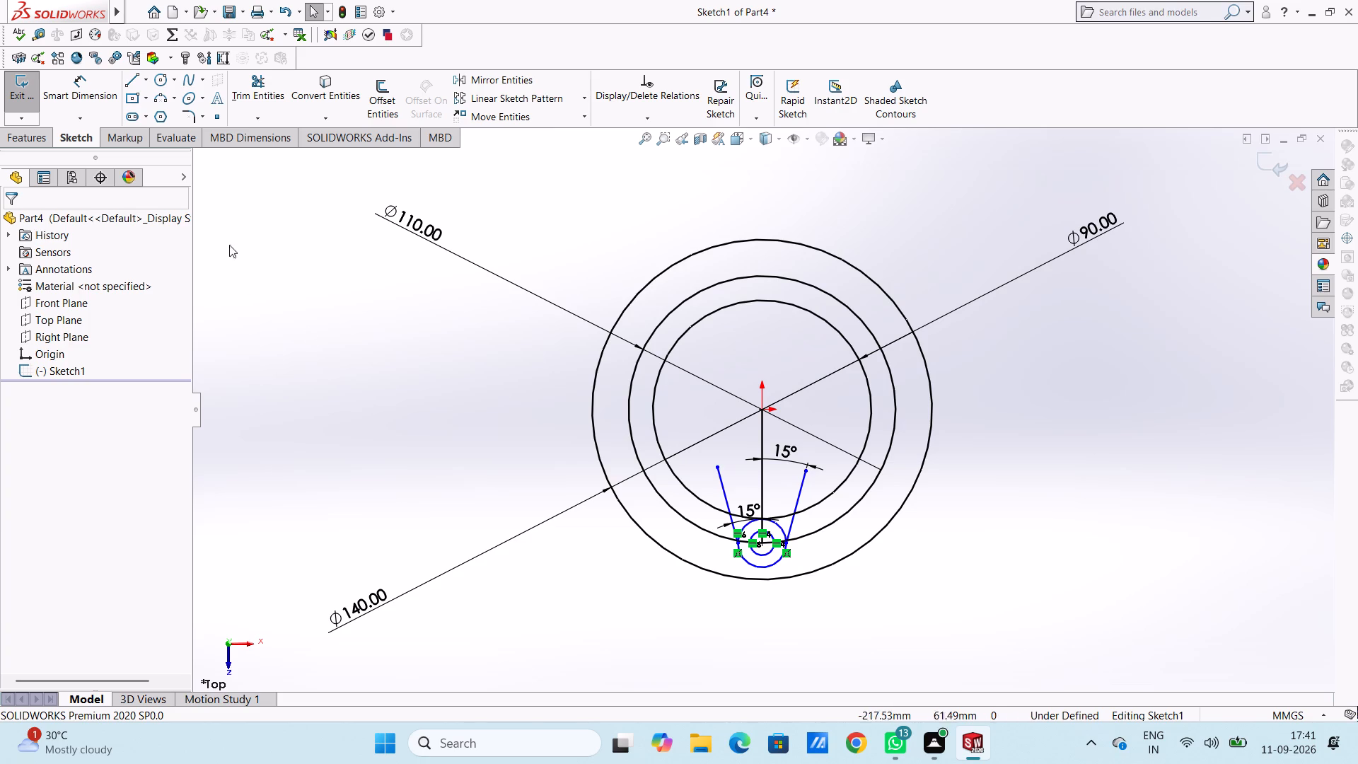
Sketch a 15 mm vertical line from the lug circles' centre down to the 140 mm diameter circle.
left_click(137, 83)
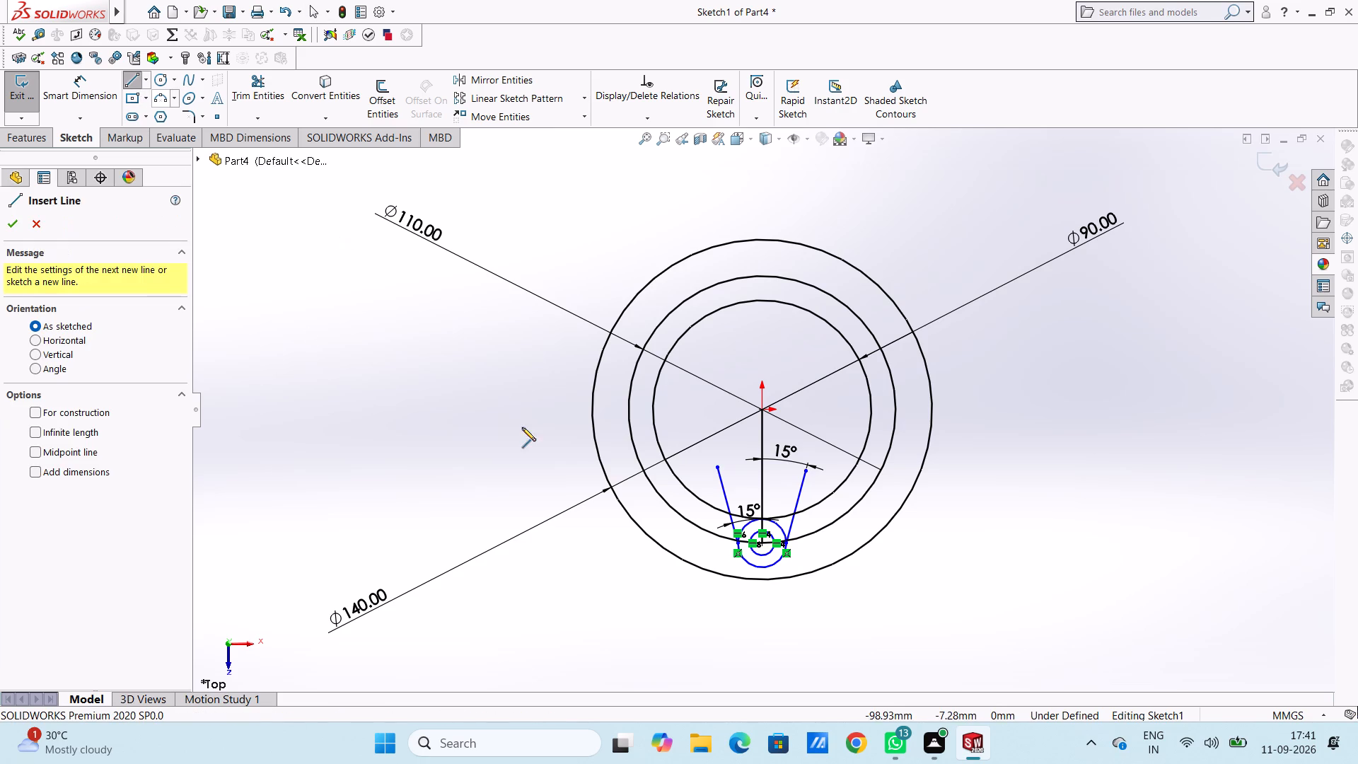
left_click(762, 545)
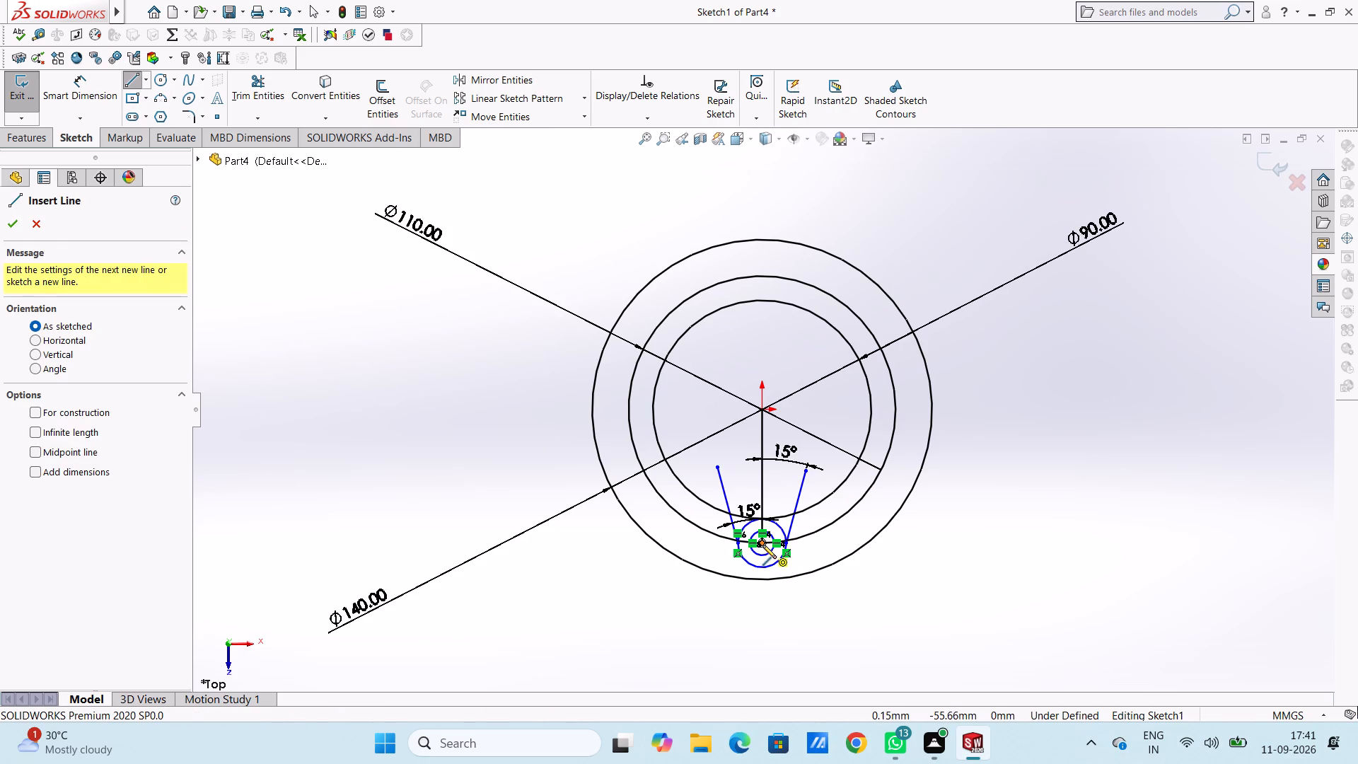
left_click(763, 578)
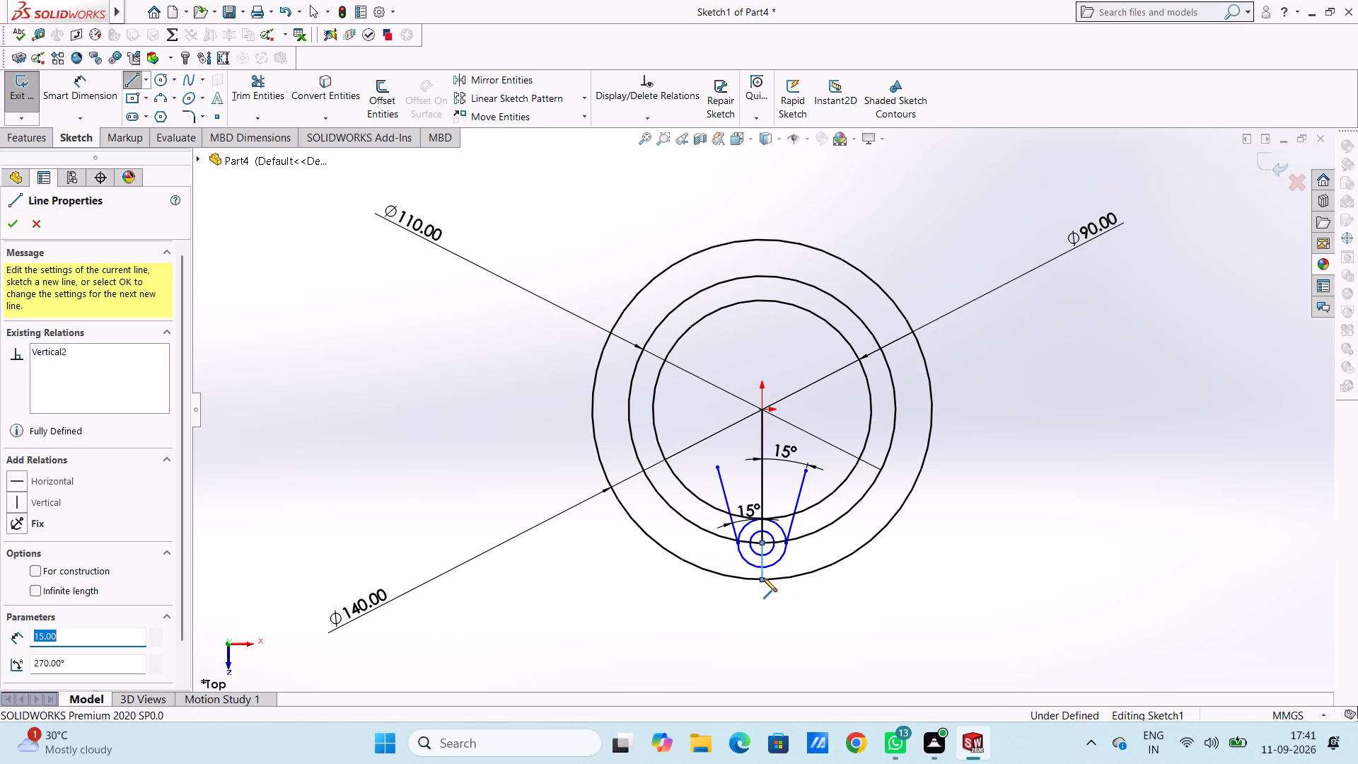
key("Escape")
key("Escape")
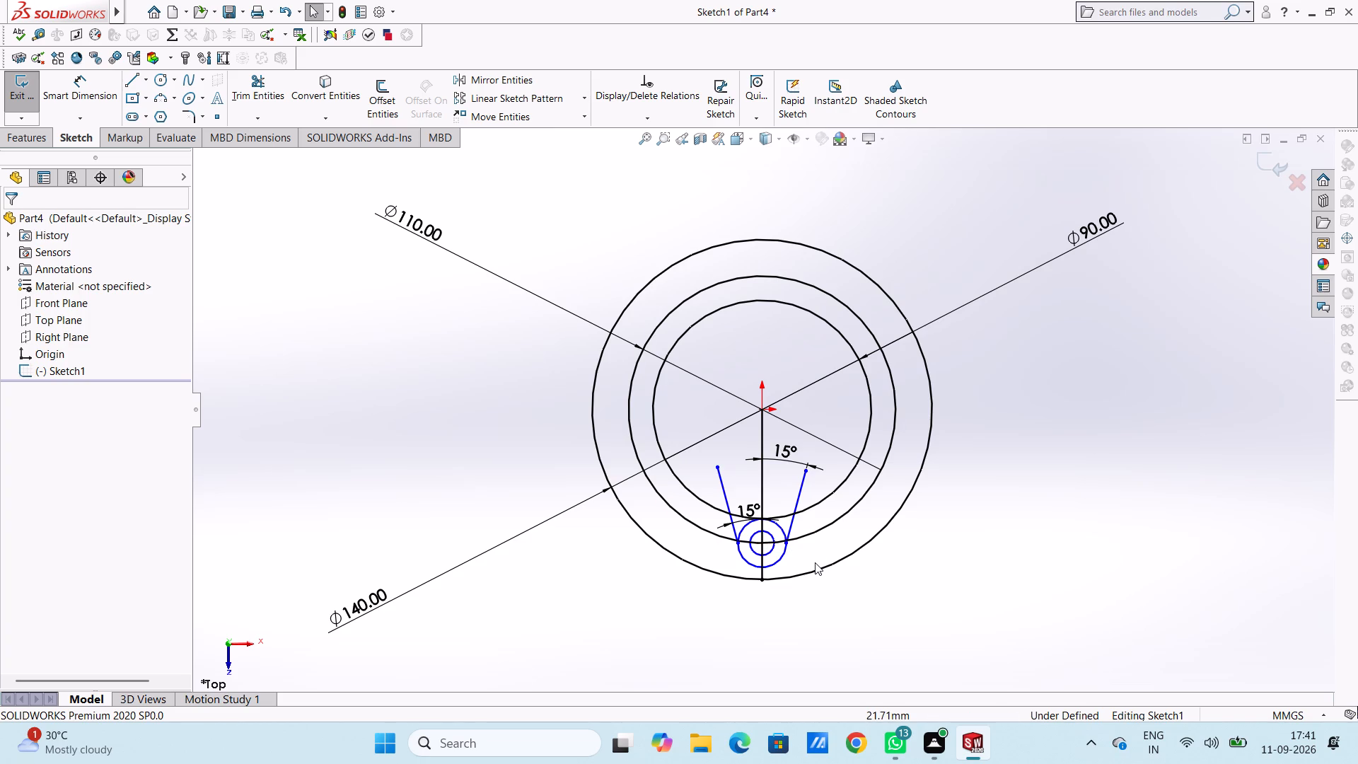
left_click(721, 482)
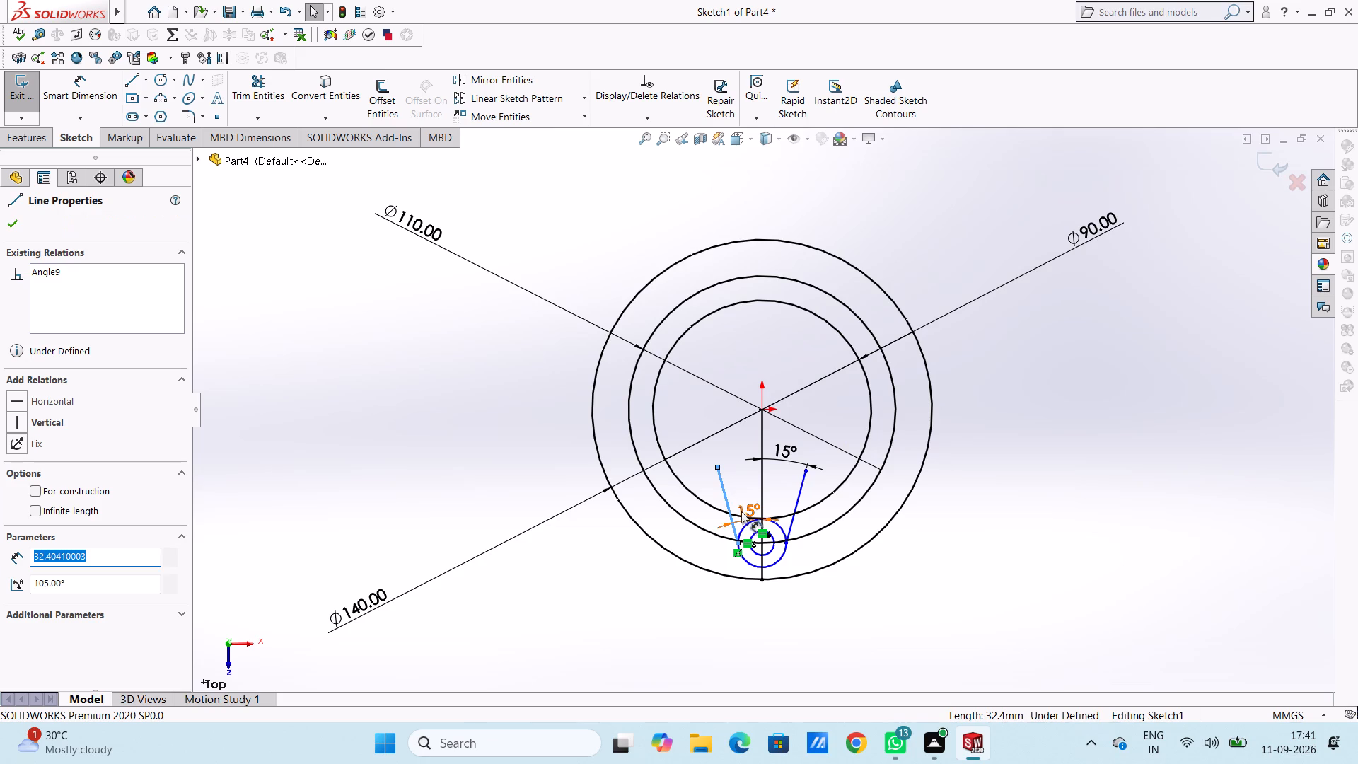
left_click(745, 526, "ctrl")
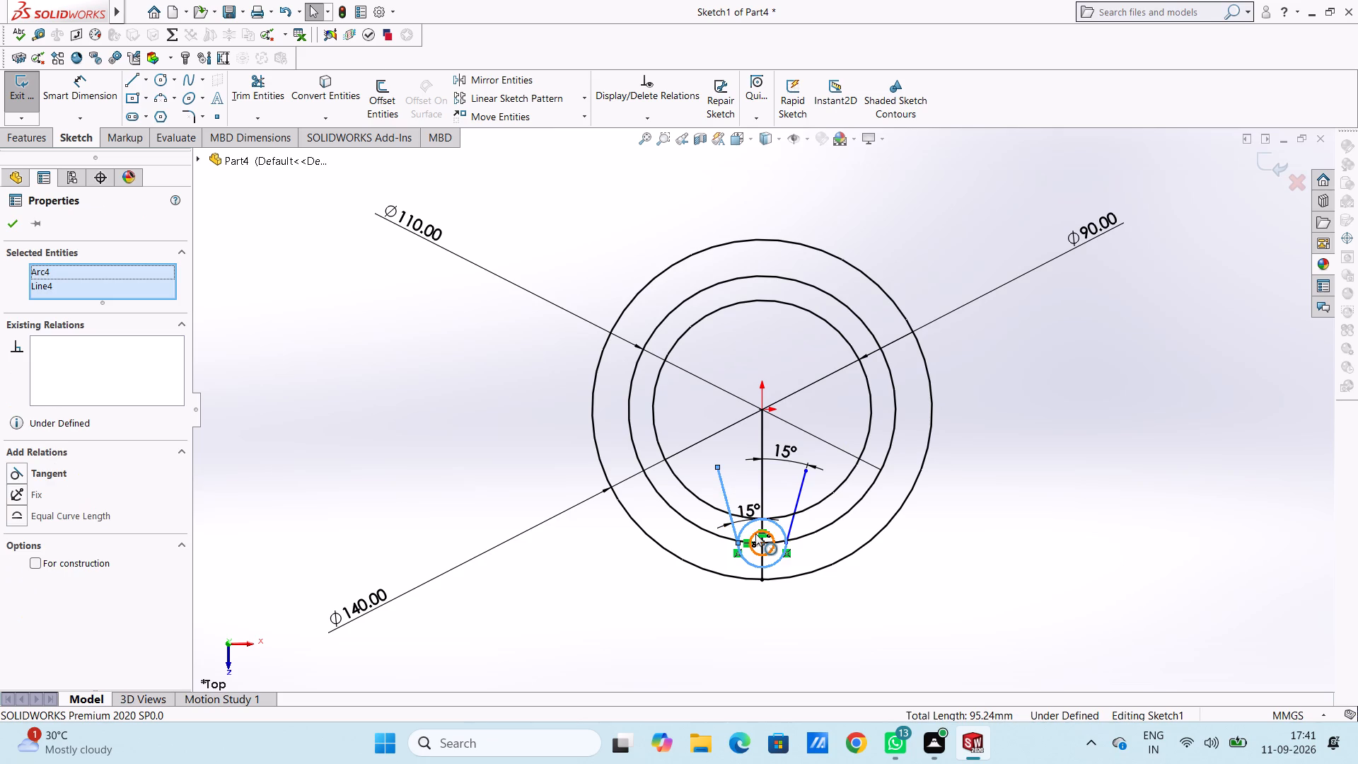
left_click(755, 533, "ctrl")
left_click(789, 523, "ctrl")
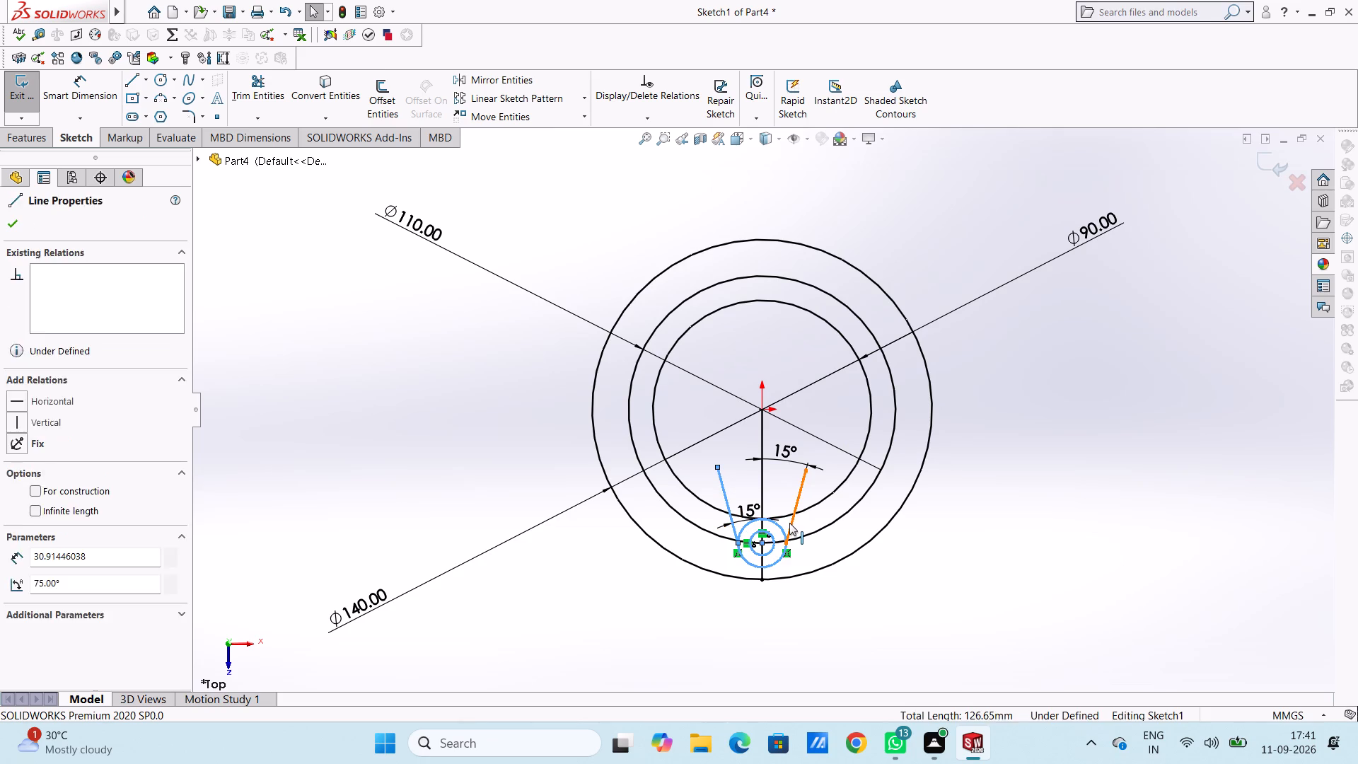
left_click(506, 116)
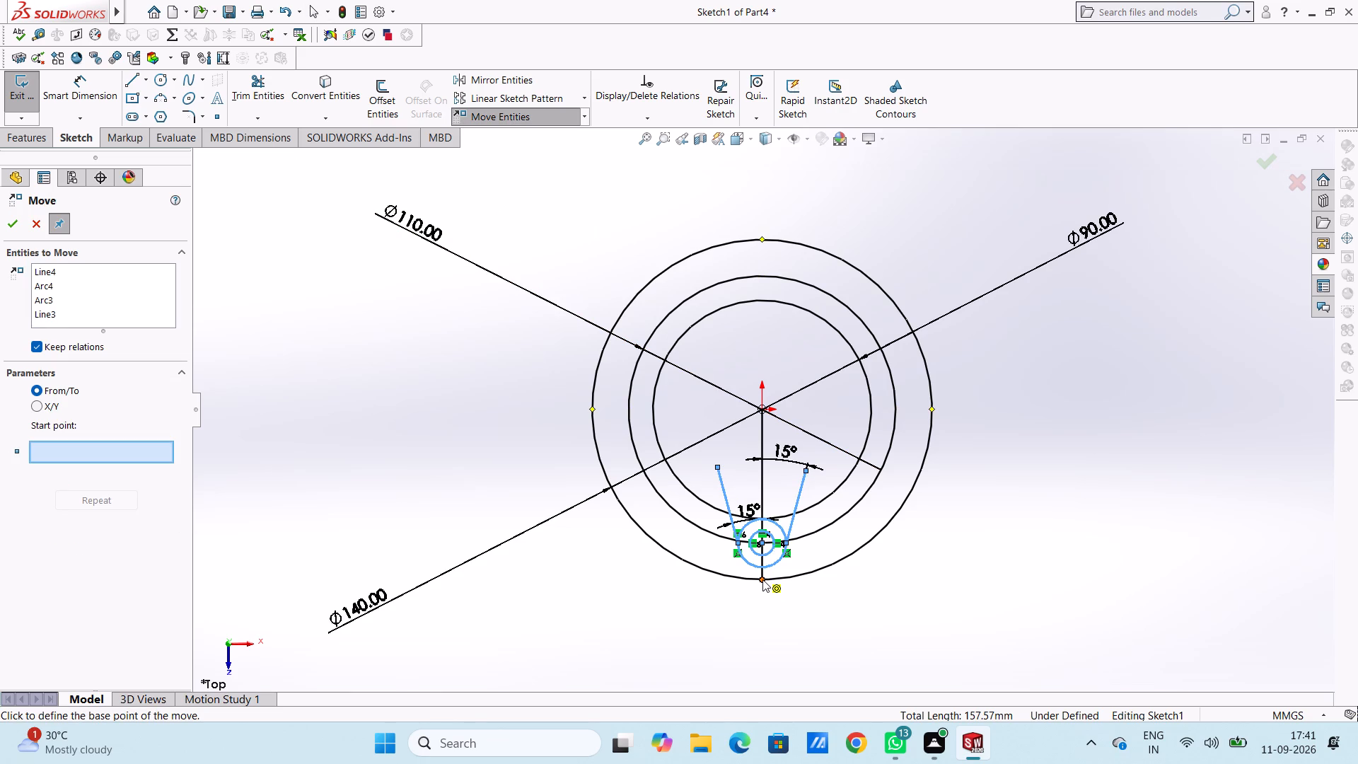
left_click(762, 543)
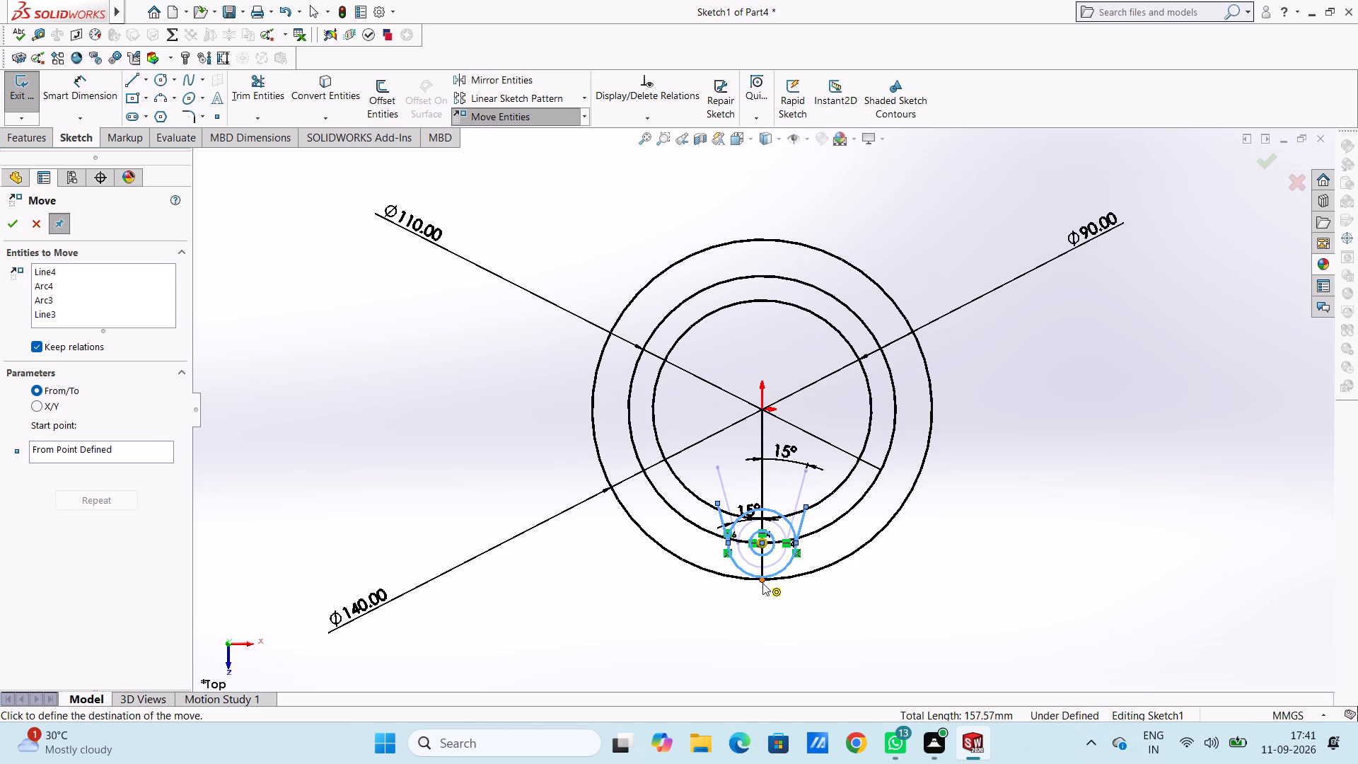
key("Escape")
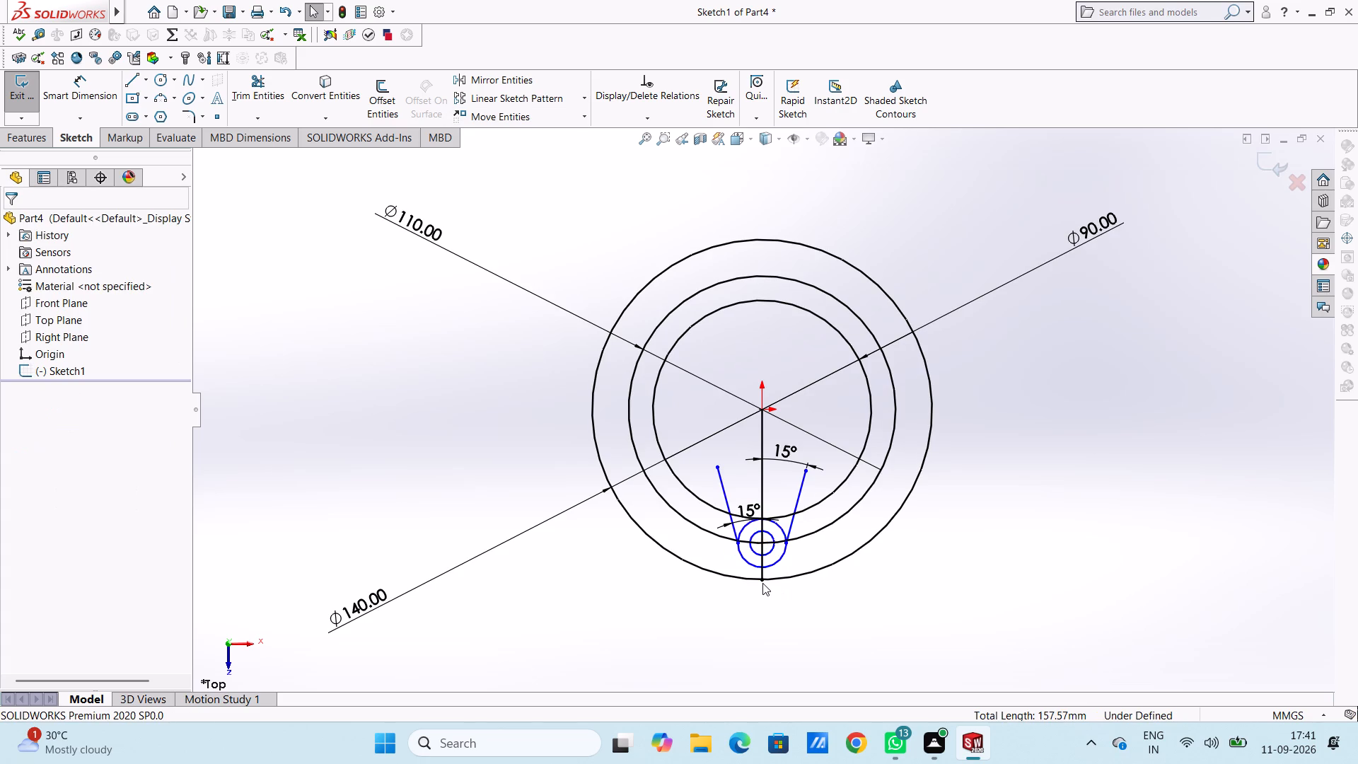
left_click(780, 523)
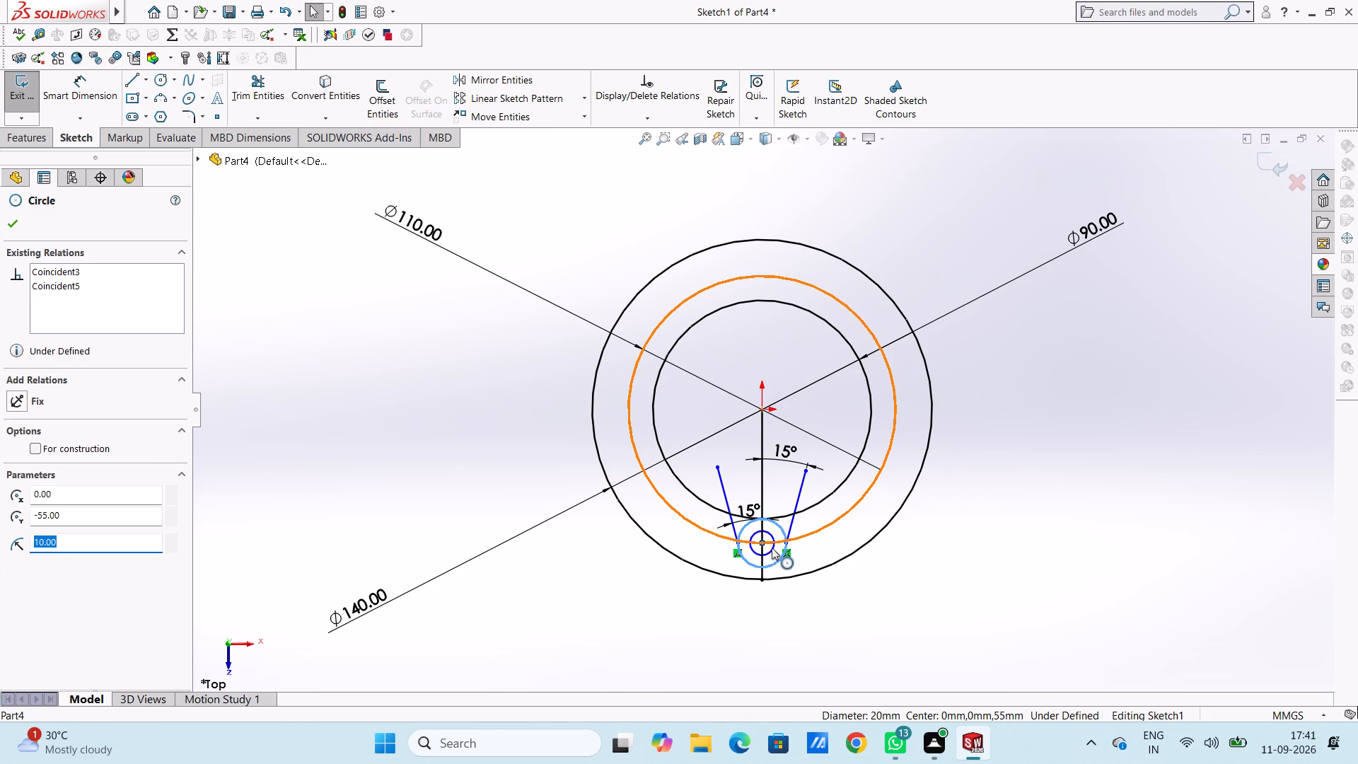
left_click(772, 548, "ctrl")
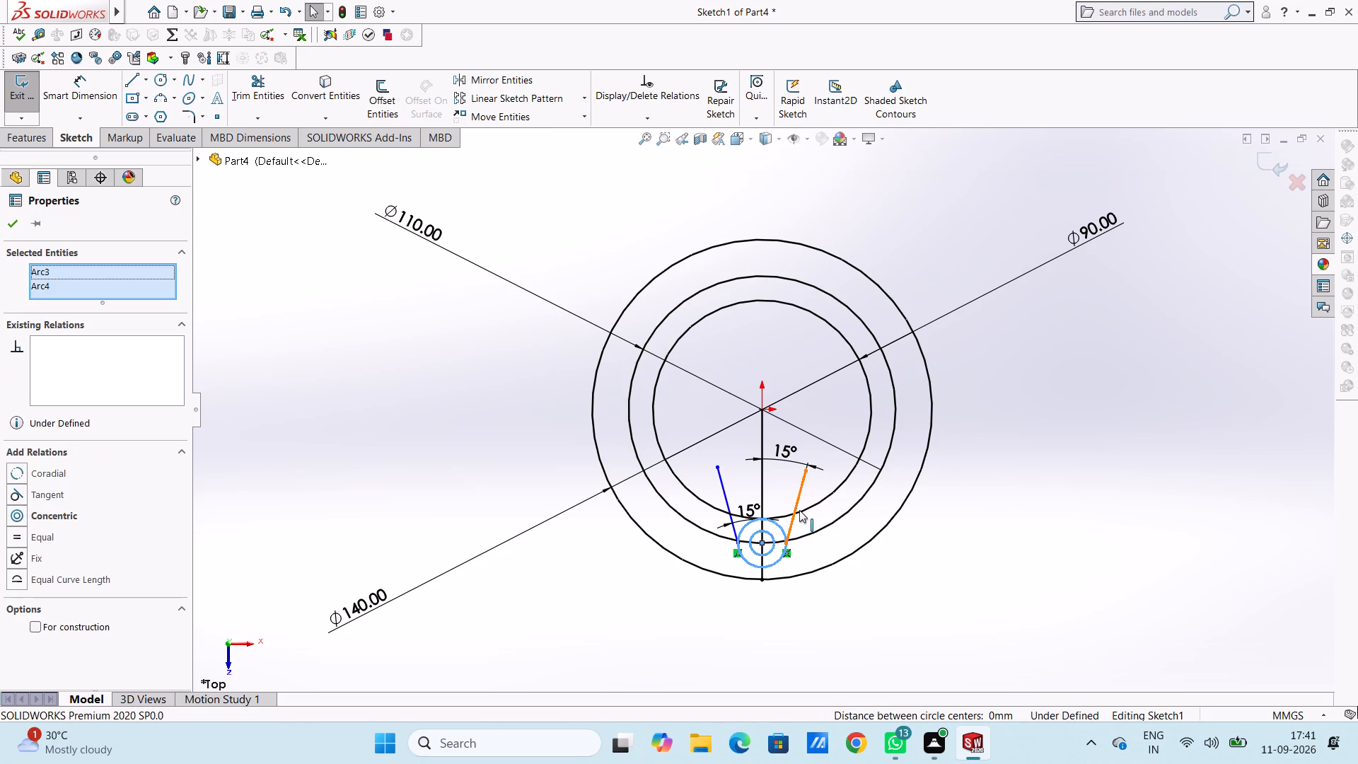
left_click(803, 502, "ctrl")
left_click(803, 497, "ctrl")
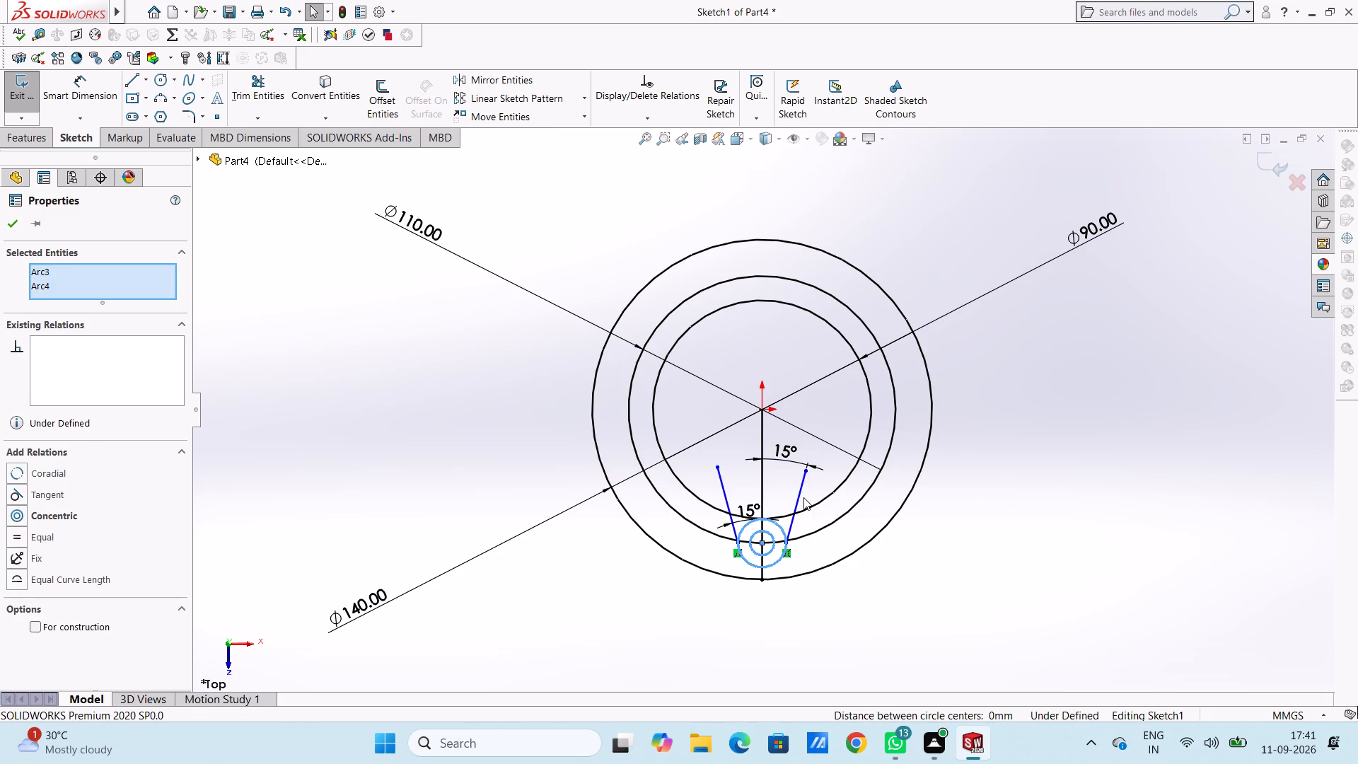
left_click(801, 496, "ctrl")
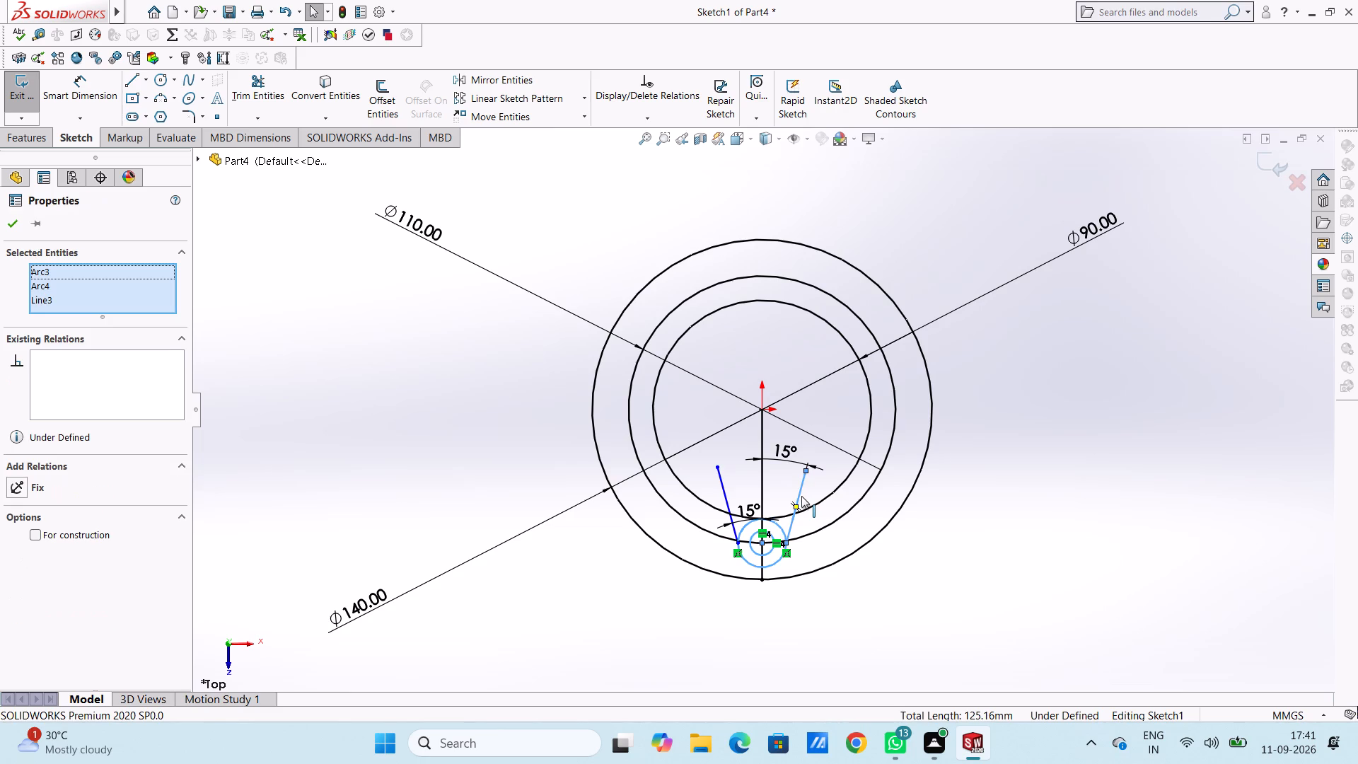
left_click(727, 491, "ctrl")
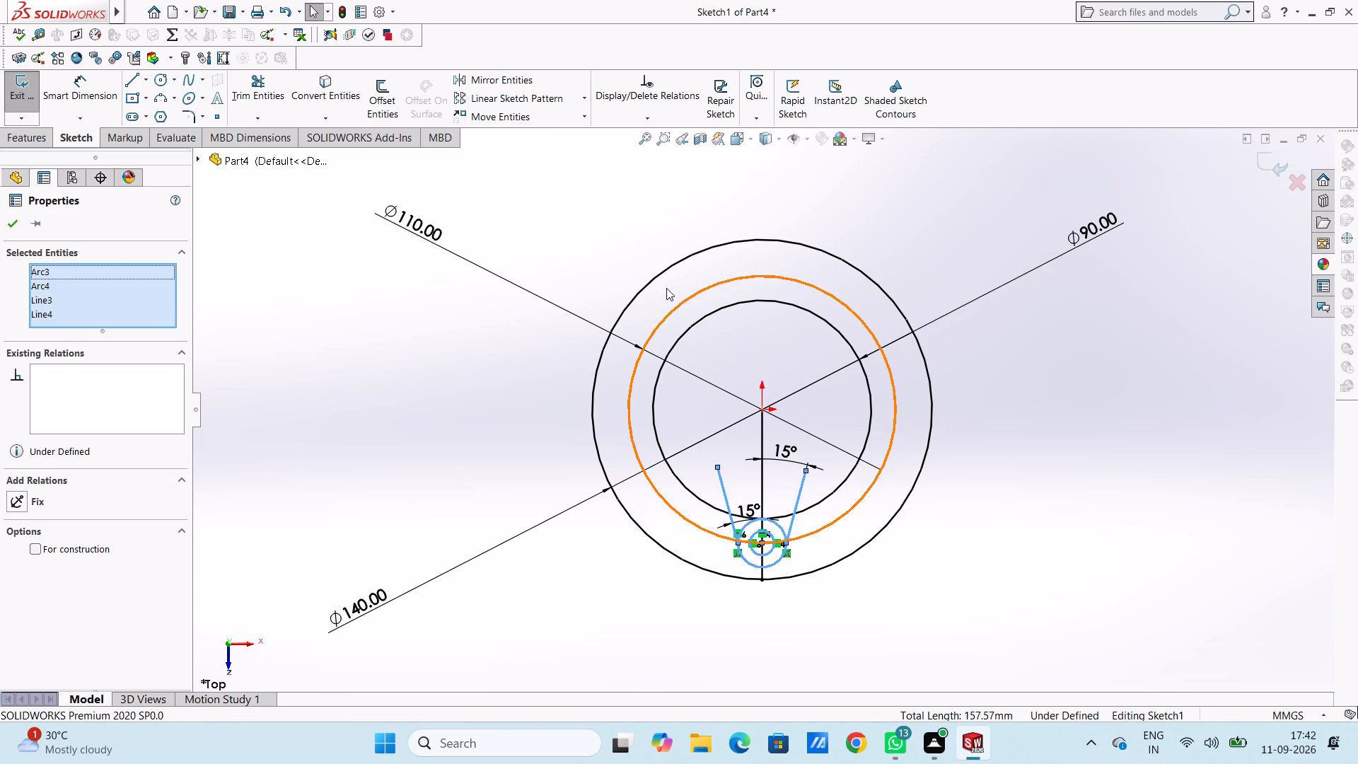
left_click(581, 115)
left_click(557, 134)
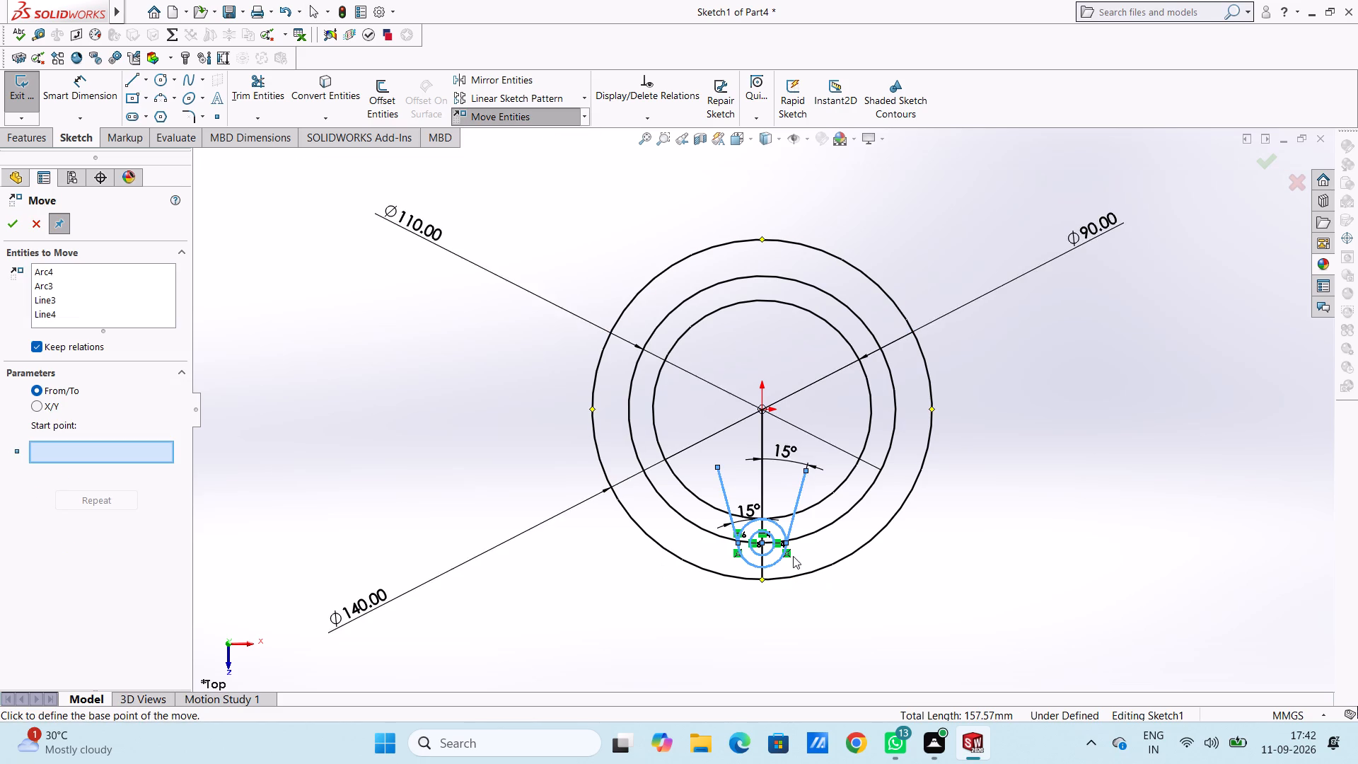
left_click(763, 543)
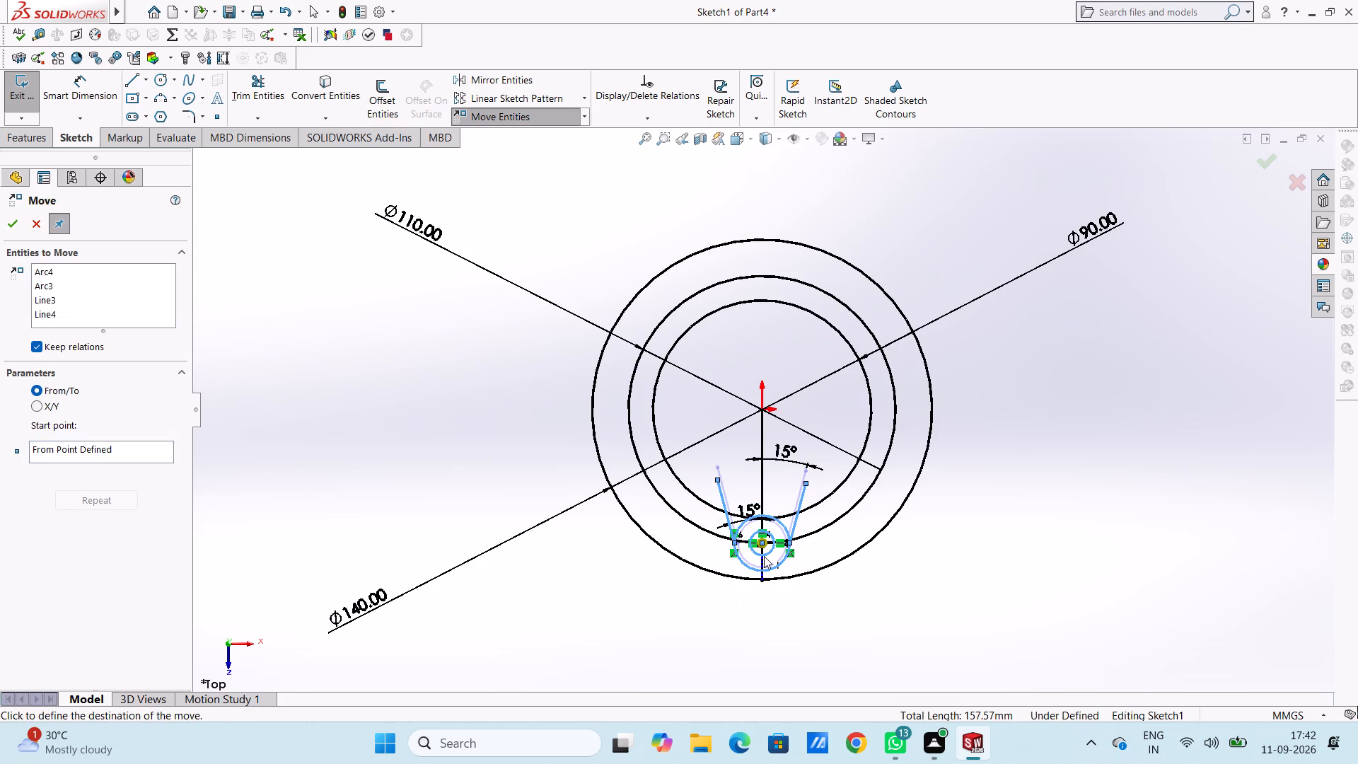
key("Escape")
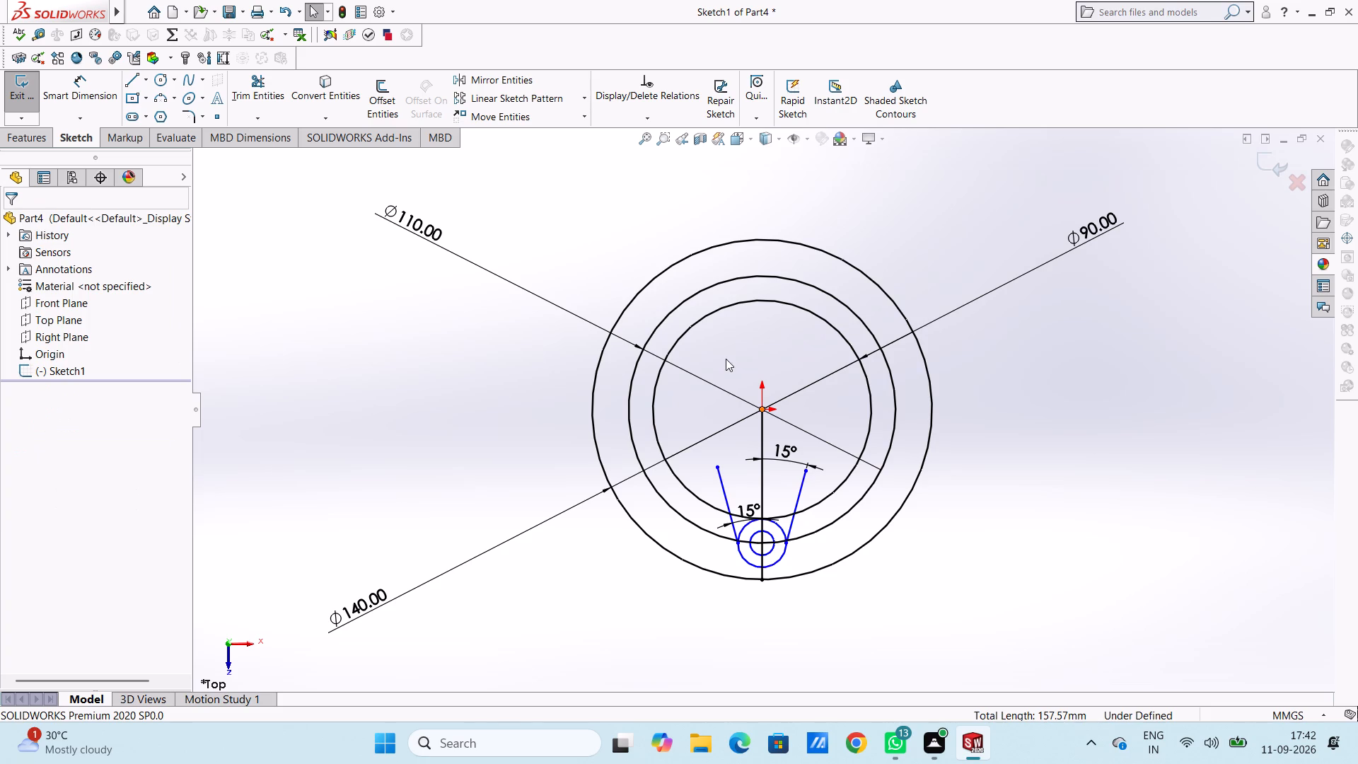
Copy the lug's two circles and two slanted lines from the lug centre to the lowest point of the 140 mm circle.
left_click(588, 117)
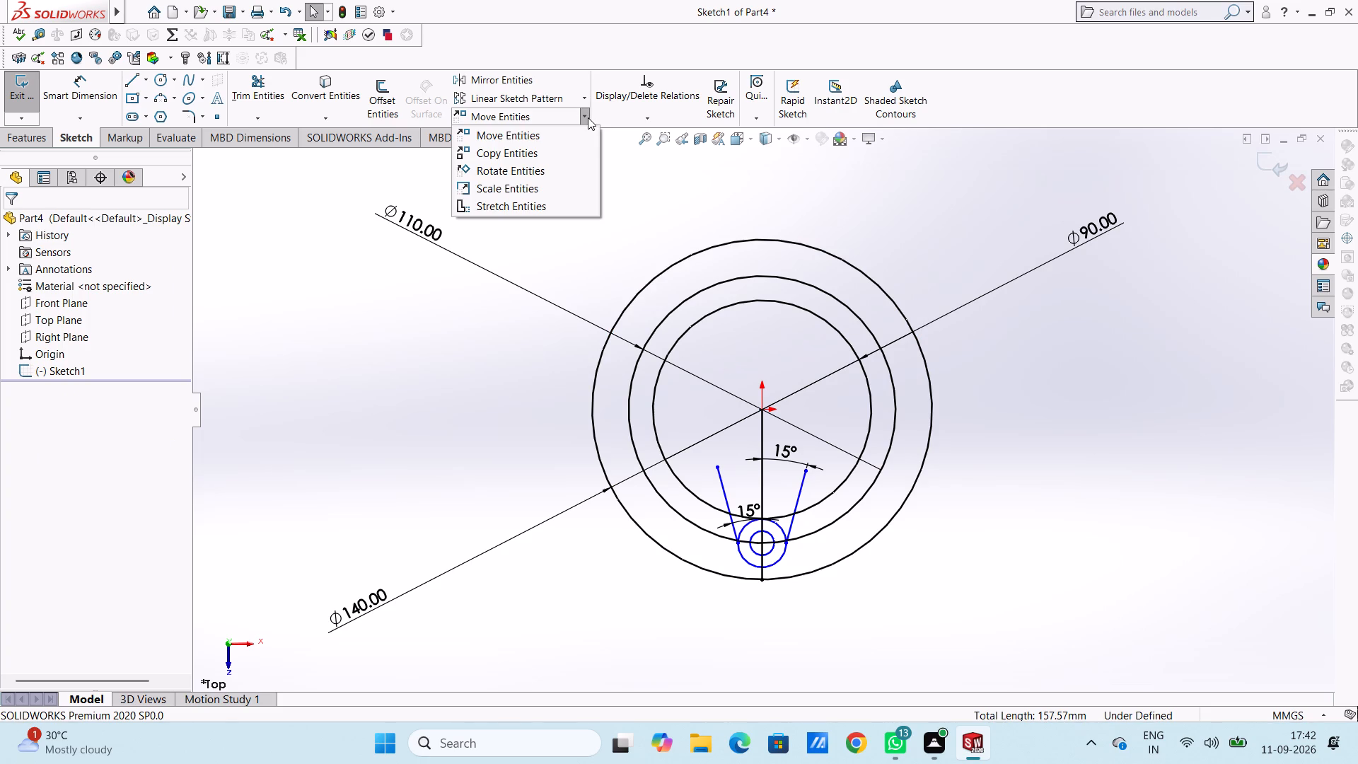
left_click(557, 156)
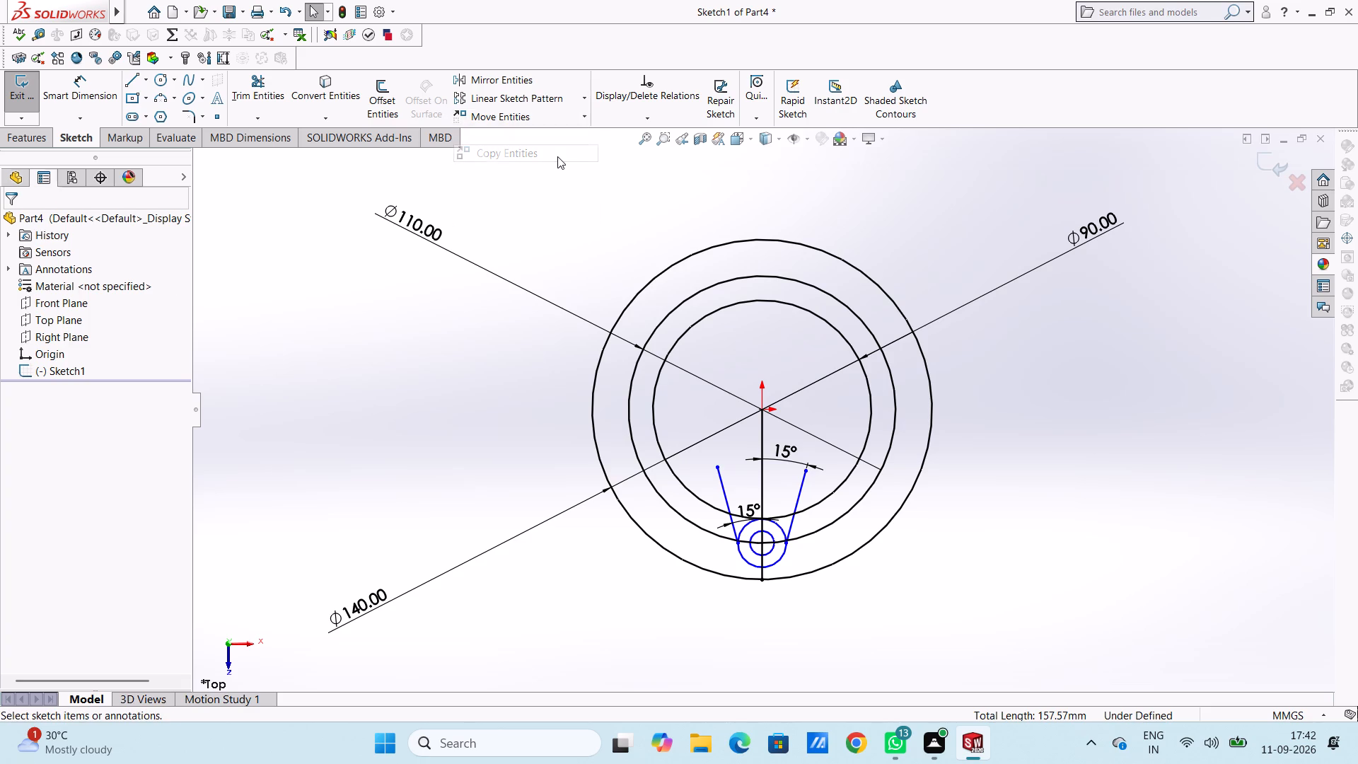
left_click(719, 491)
left_click(722, 490)
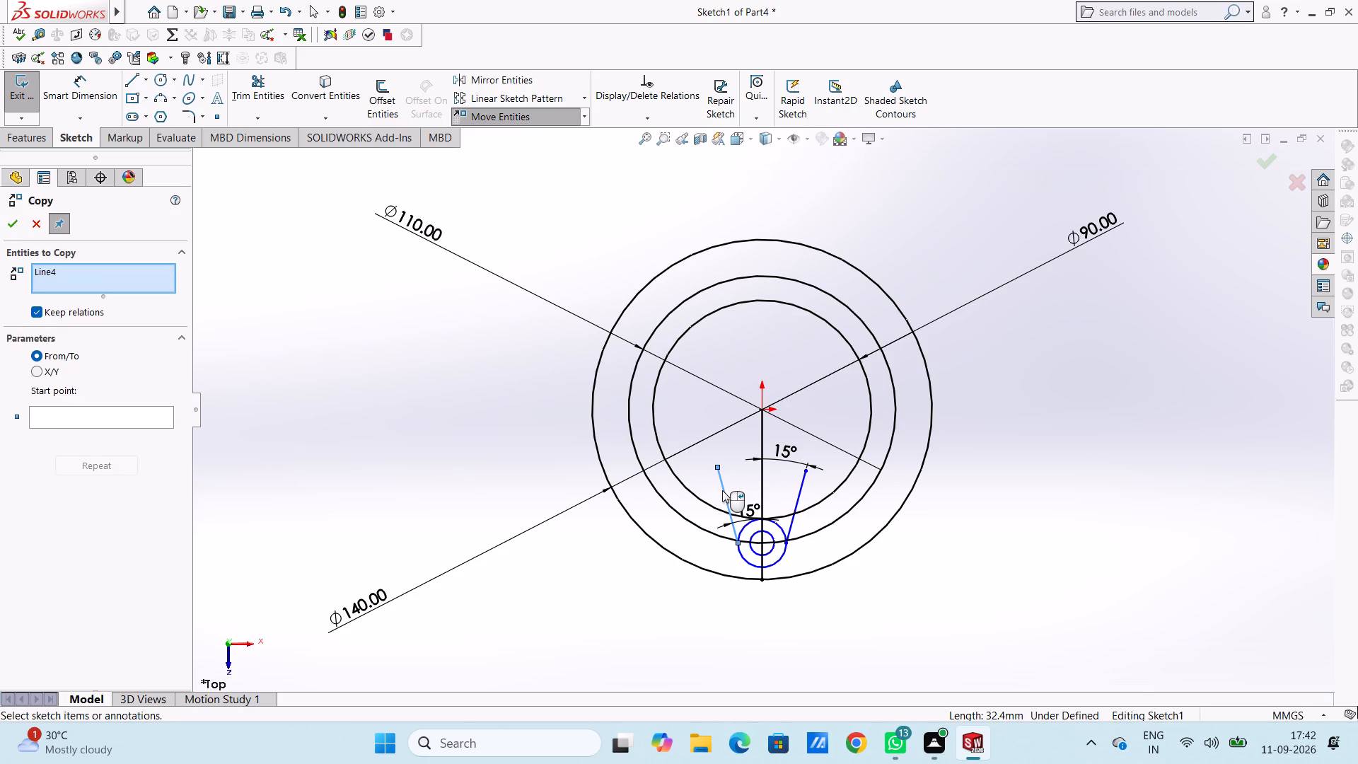
left_click(796, 503)
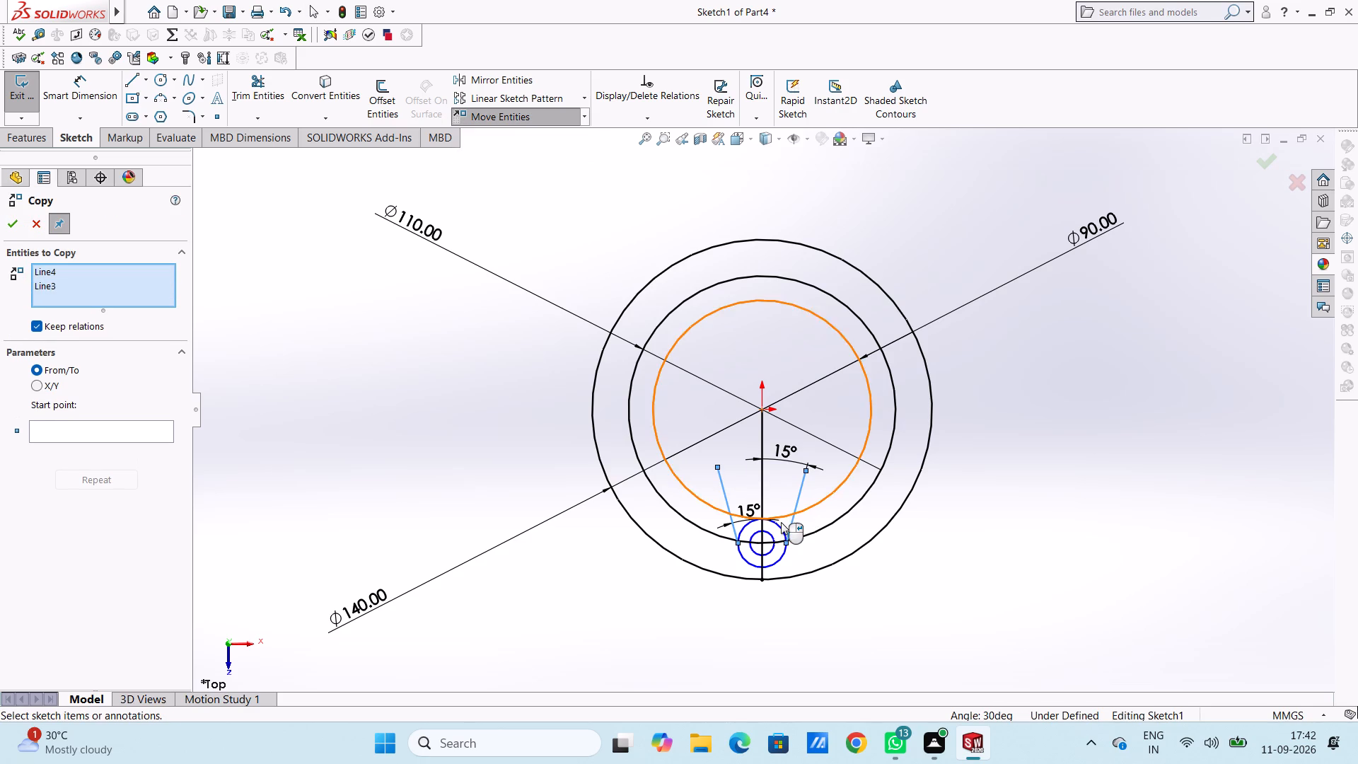
left_click(779, 524)
left_click(769, 533)
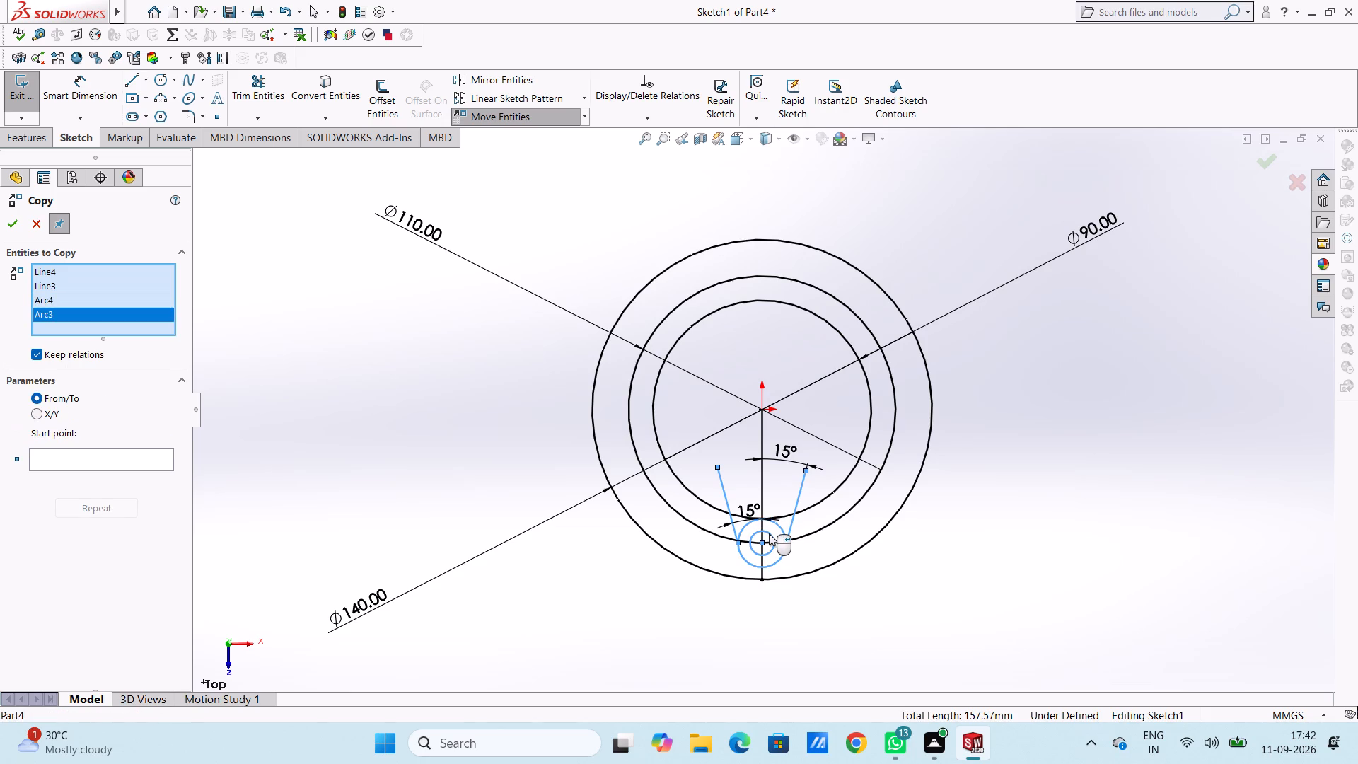
left_click(122, 450)
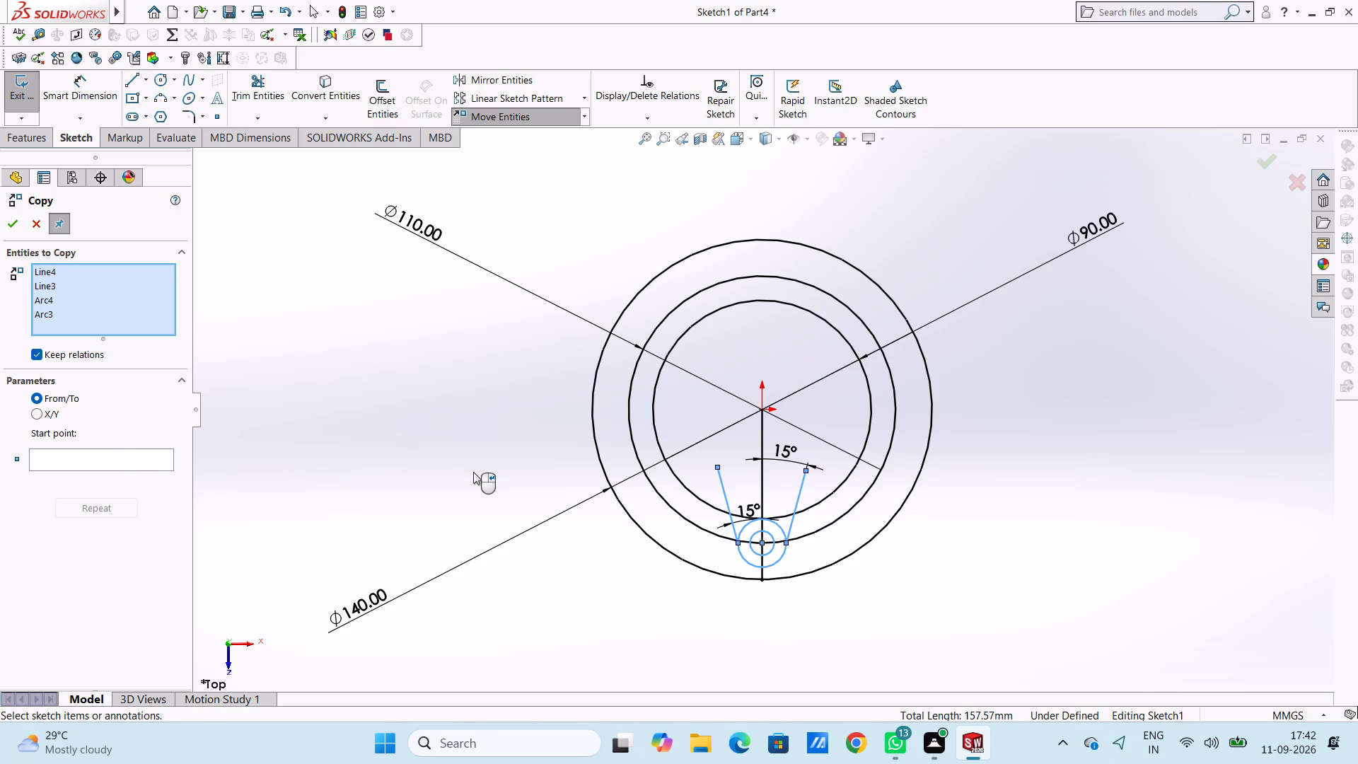
left_click(158, 460)
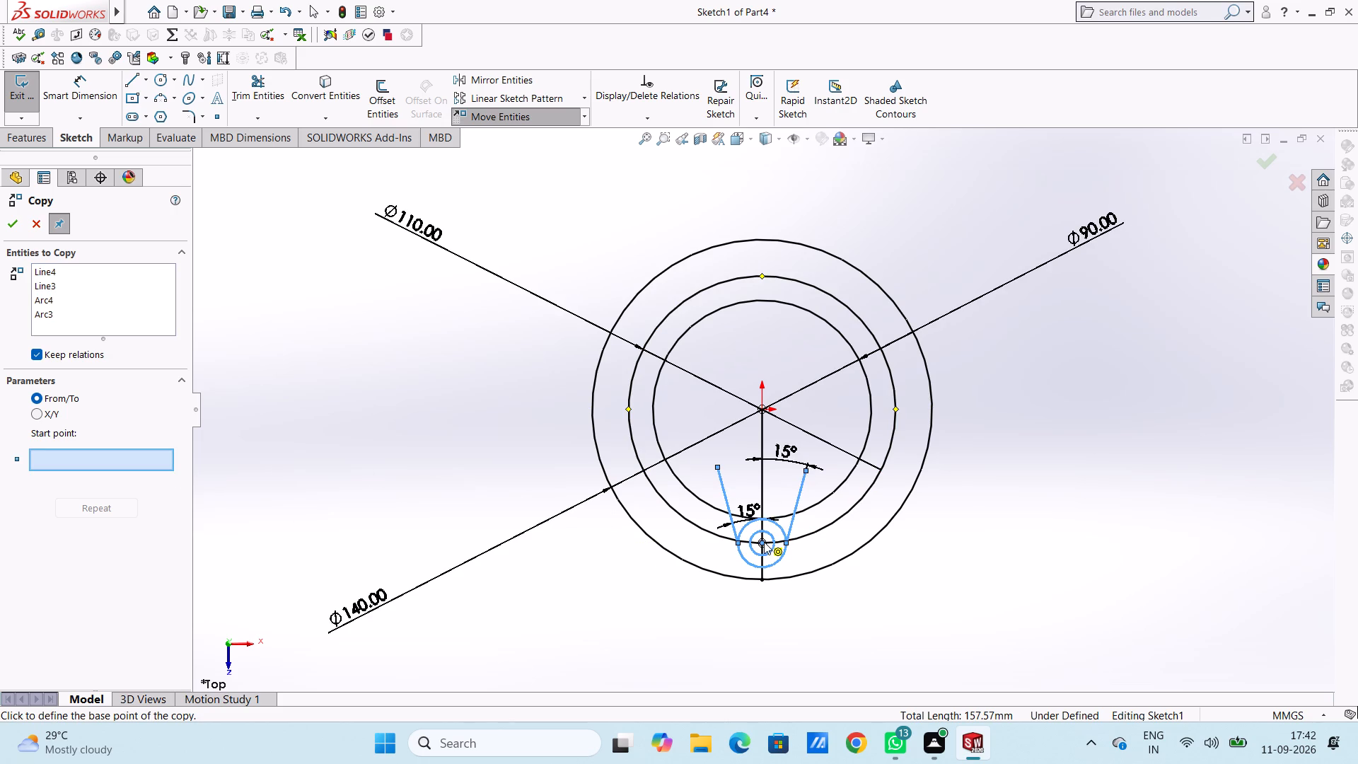
left_click(763, 542)
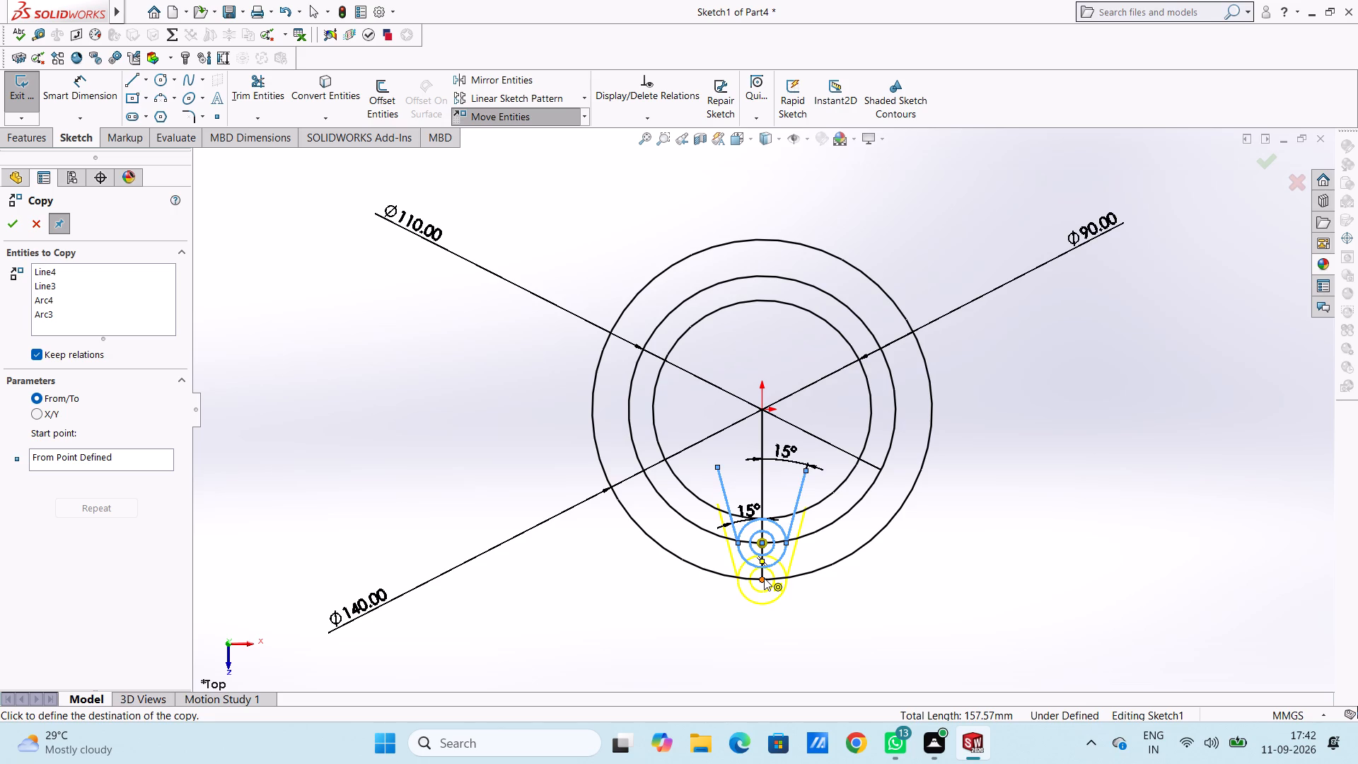
left_click(764, 578)
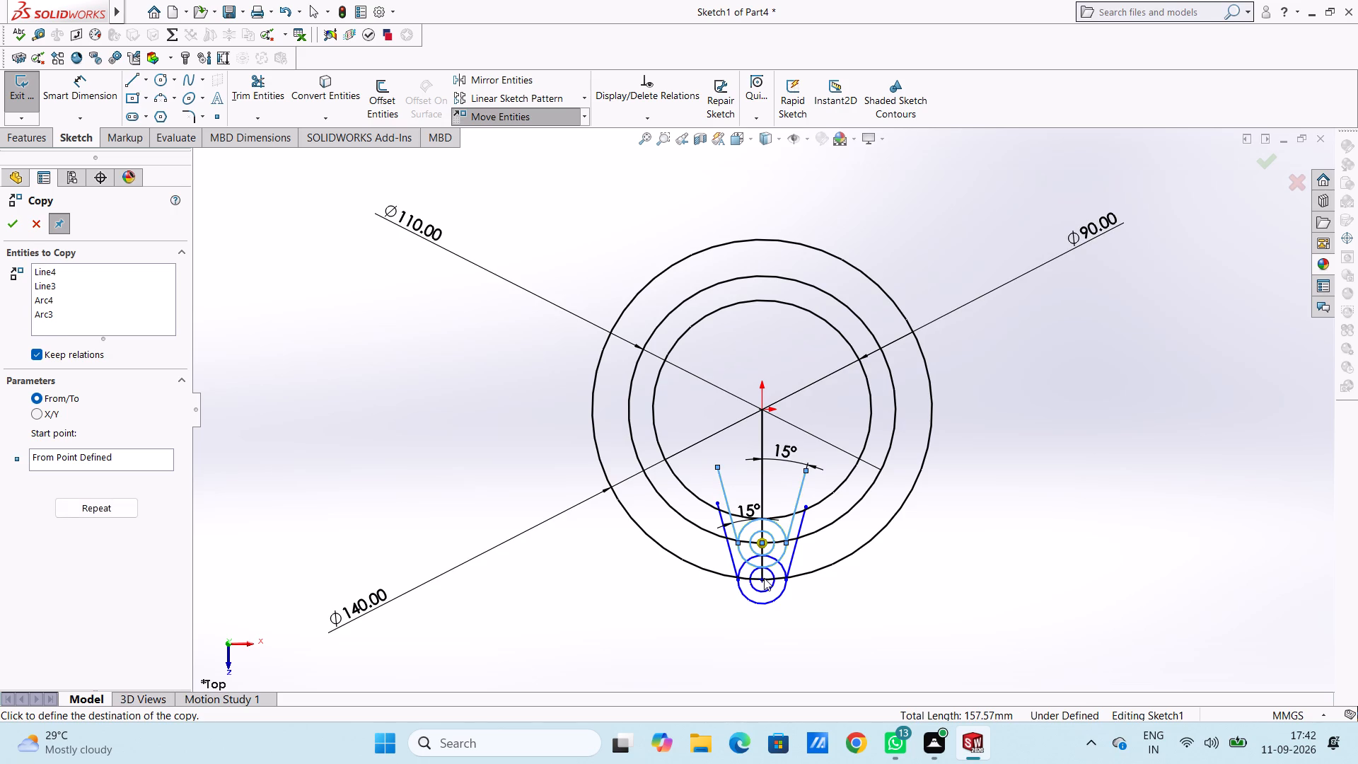
key("Escape")
key("Escape")
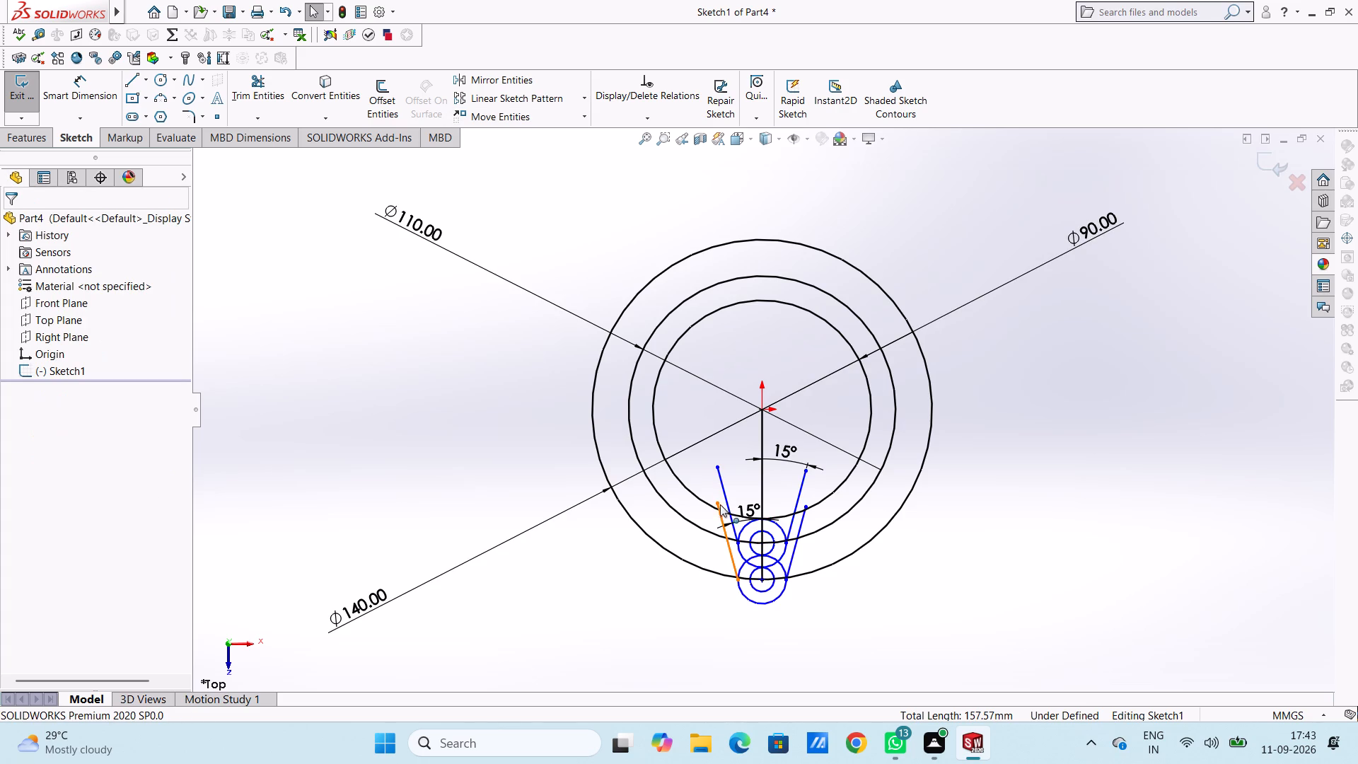
Delete the original upper lug's two circles and two slanted lines, keeping the copied lug on the 140 mm circle.
left_click(726, 502)
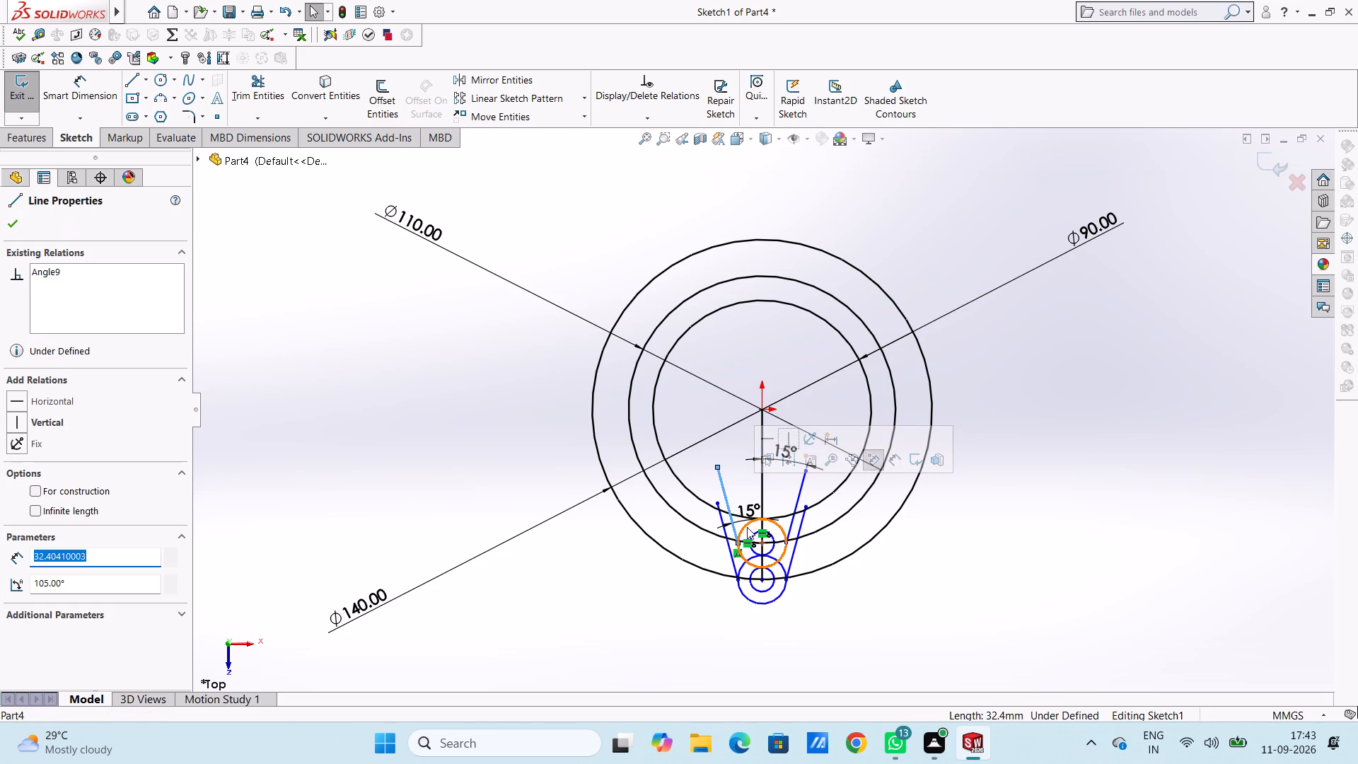
left_click(745, 526, "ctrl")
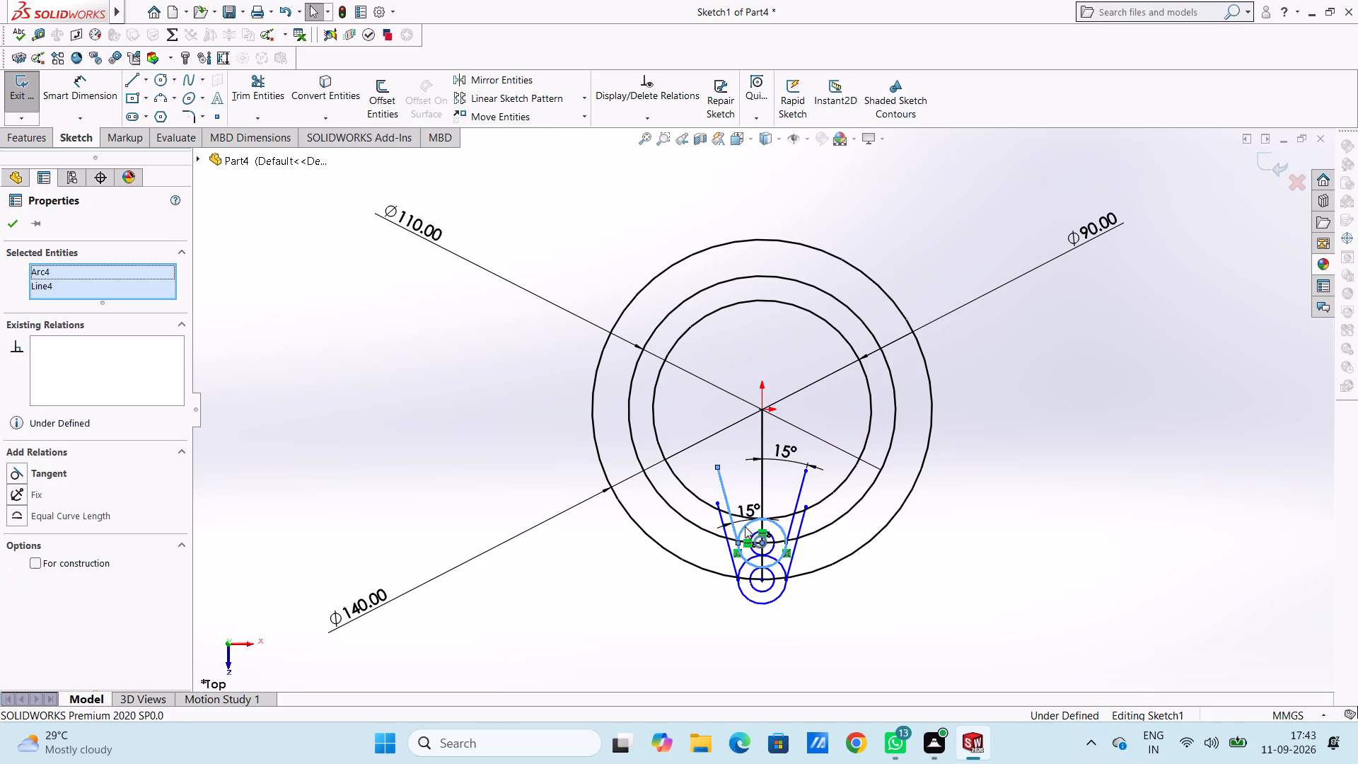
key("Delete")
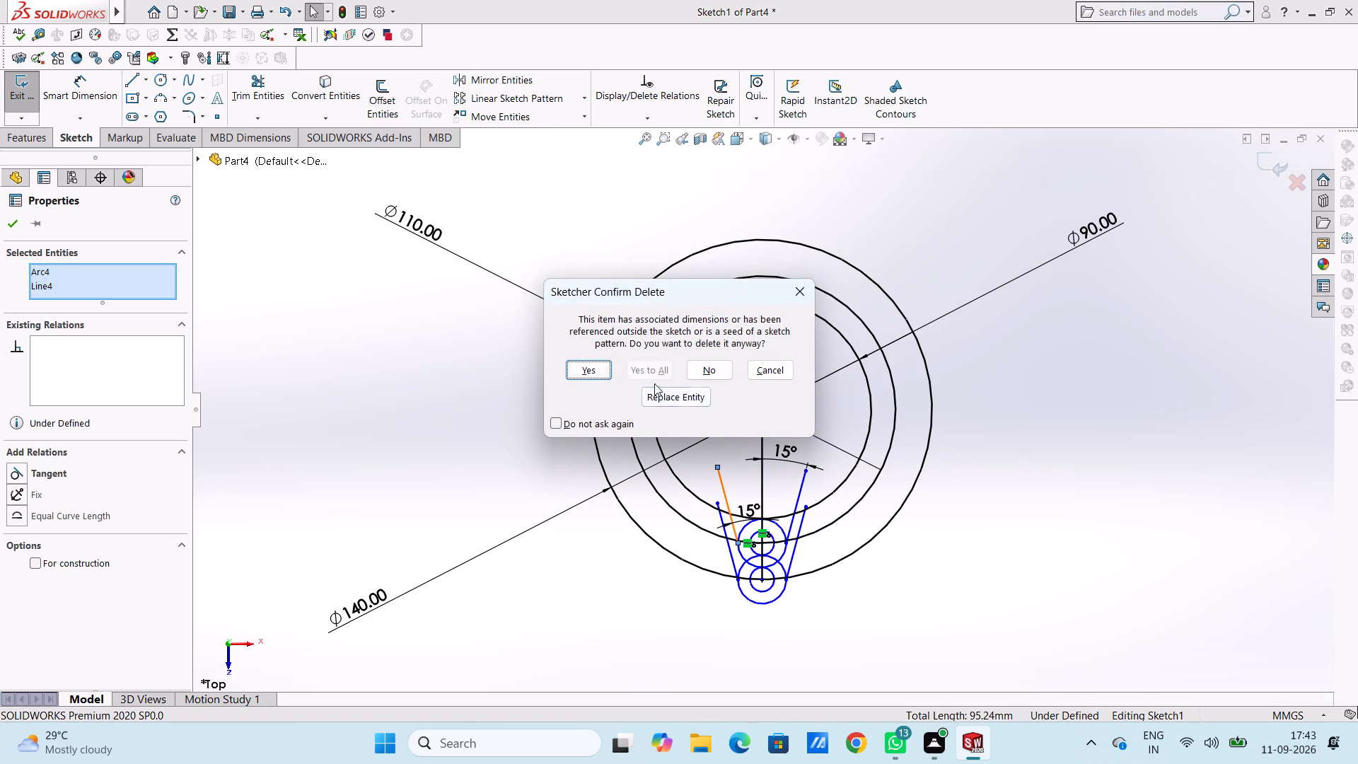
left_click(602, 370)
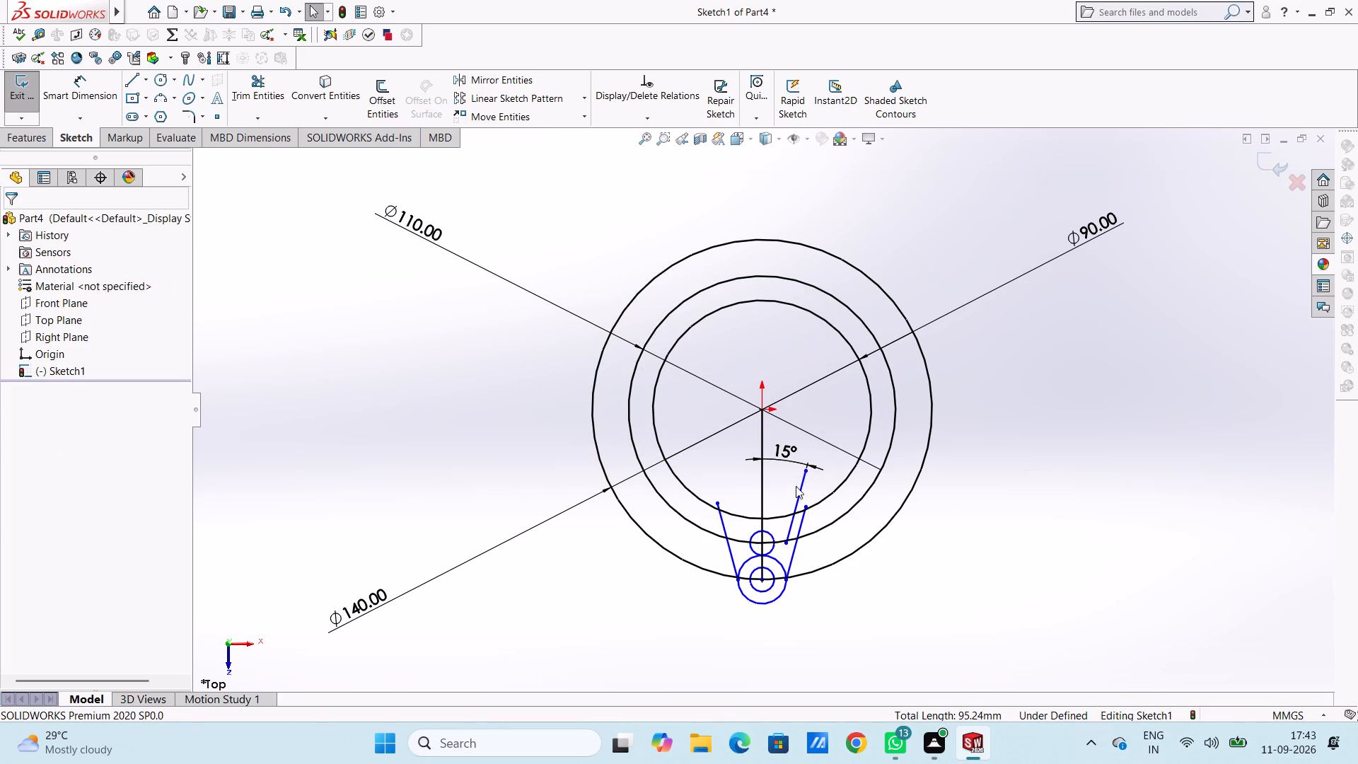
left_click(800, 493)
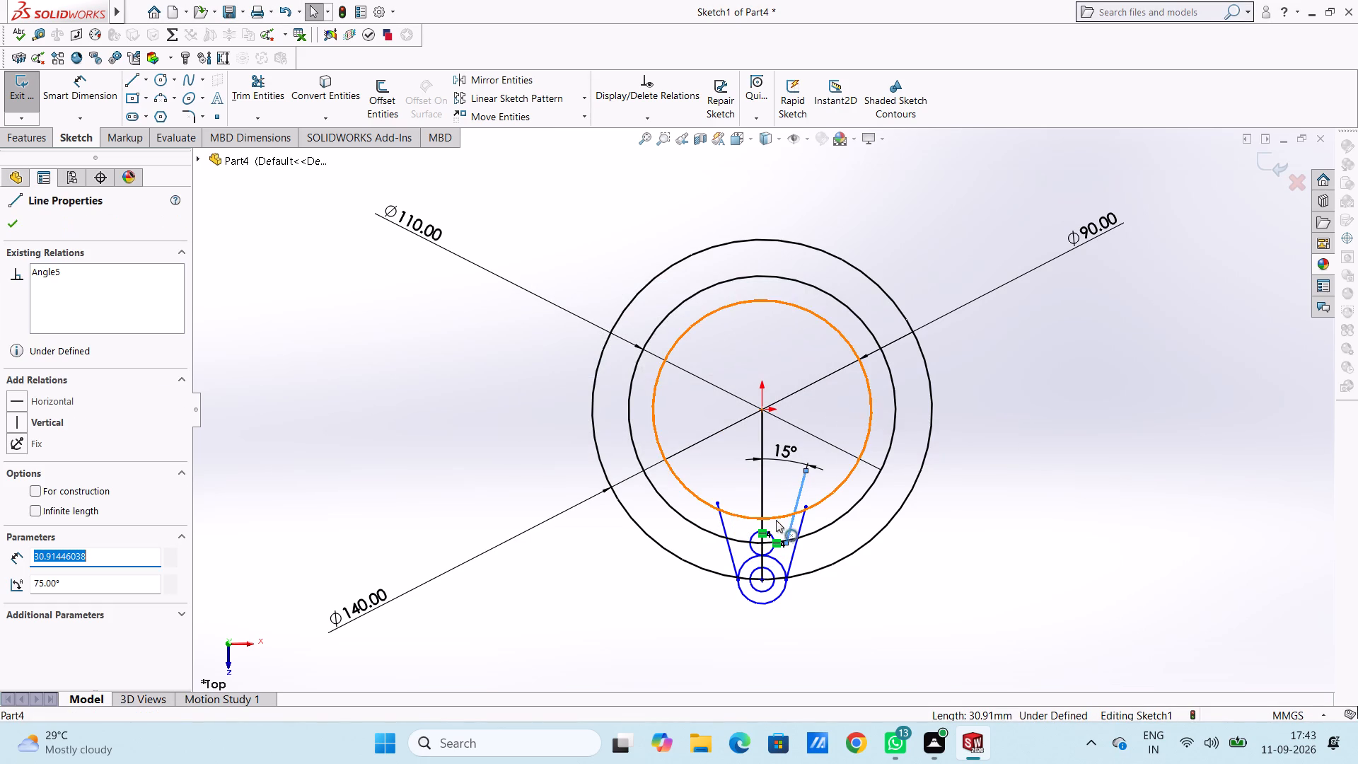
left_click(772, 536, "ctrl")
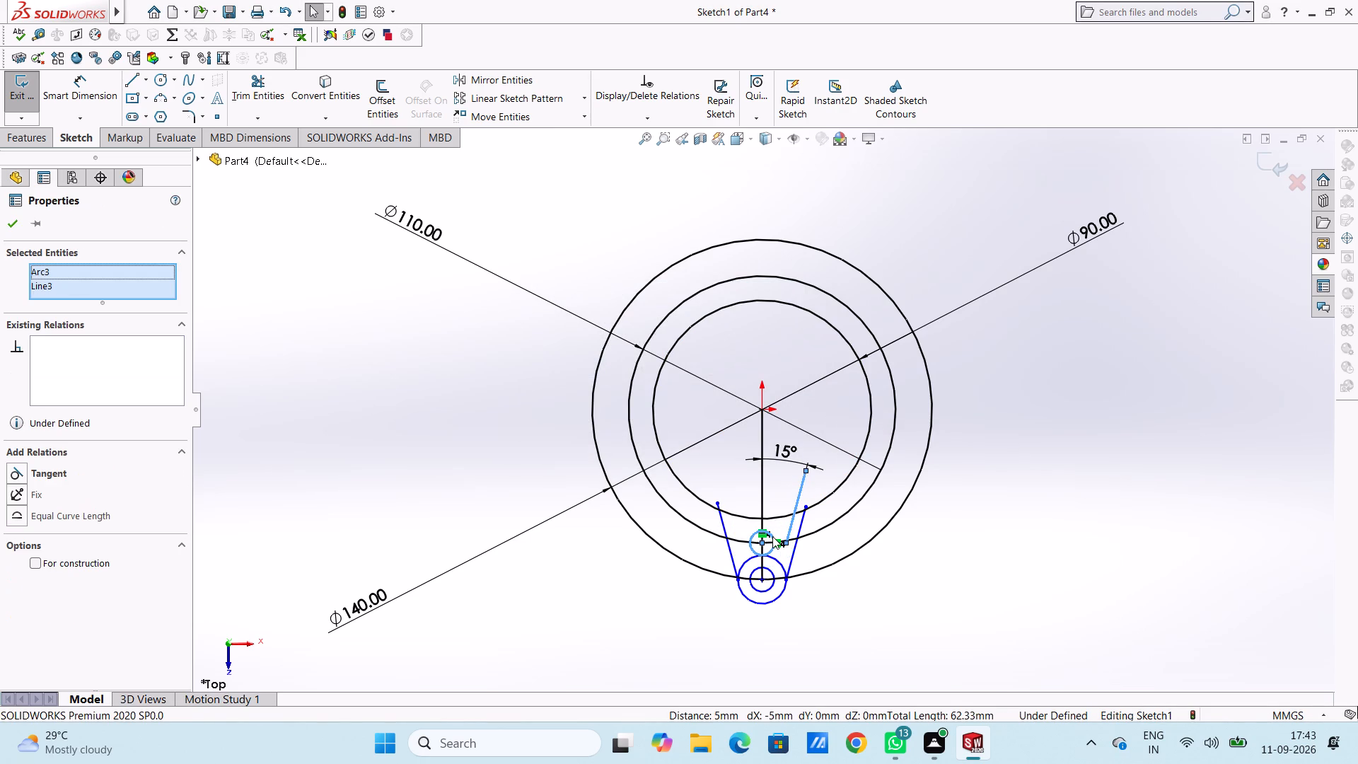
key("Delete")
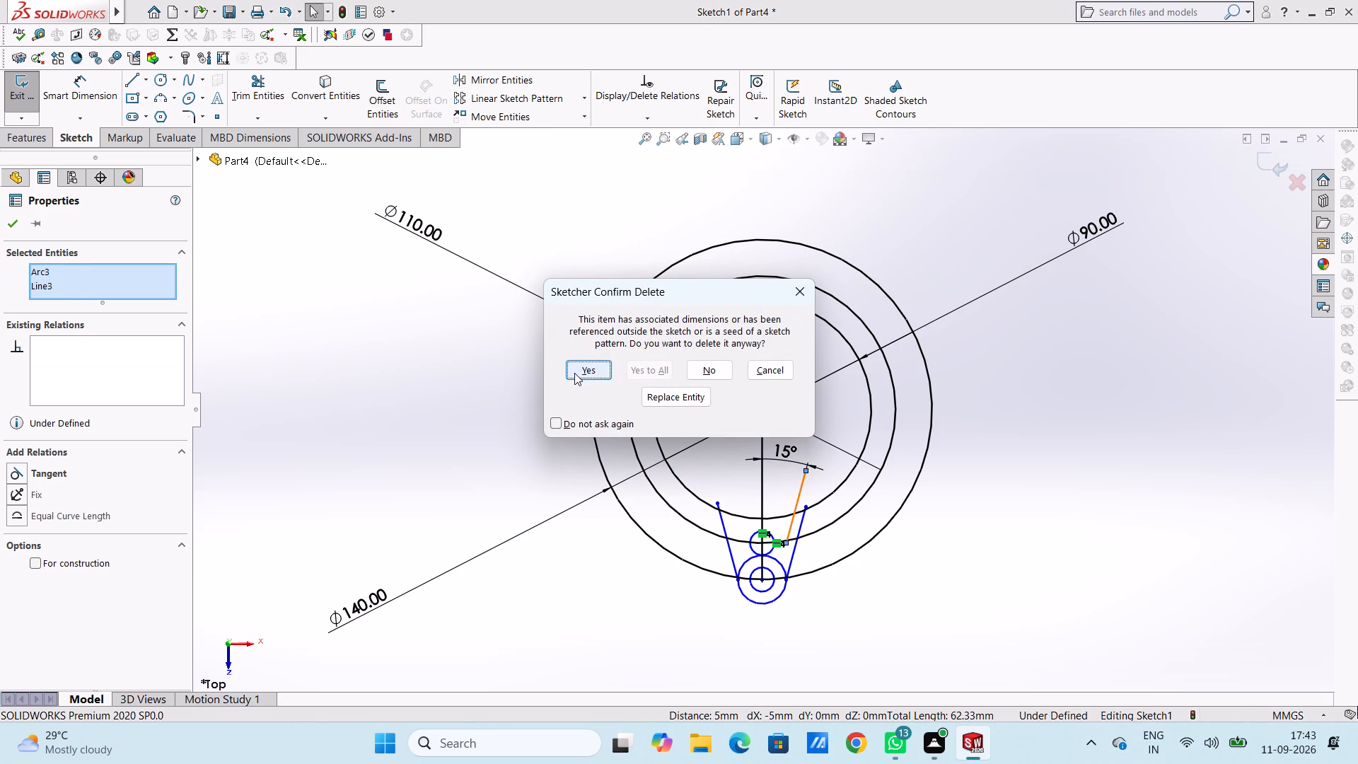
left_click(574, 373)
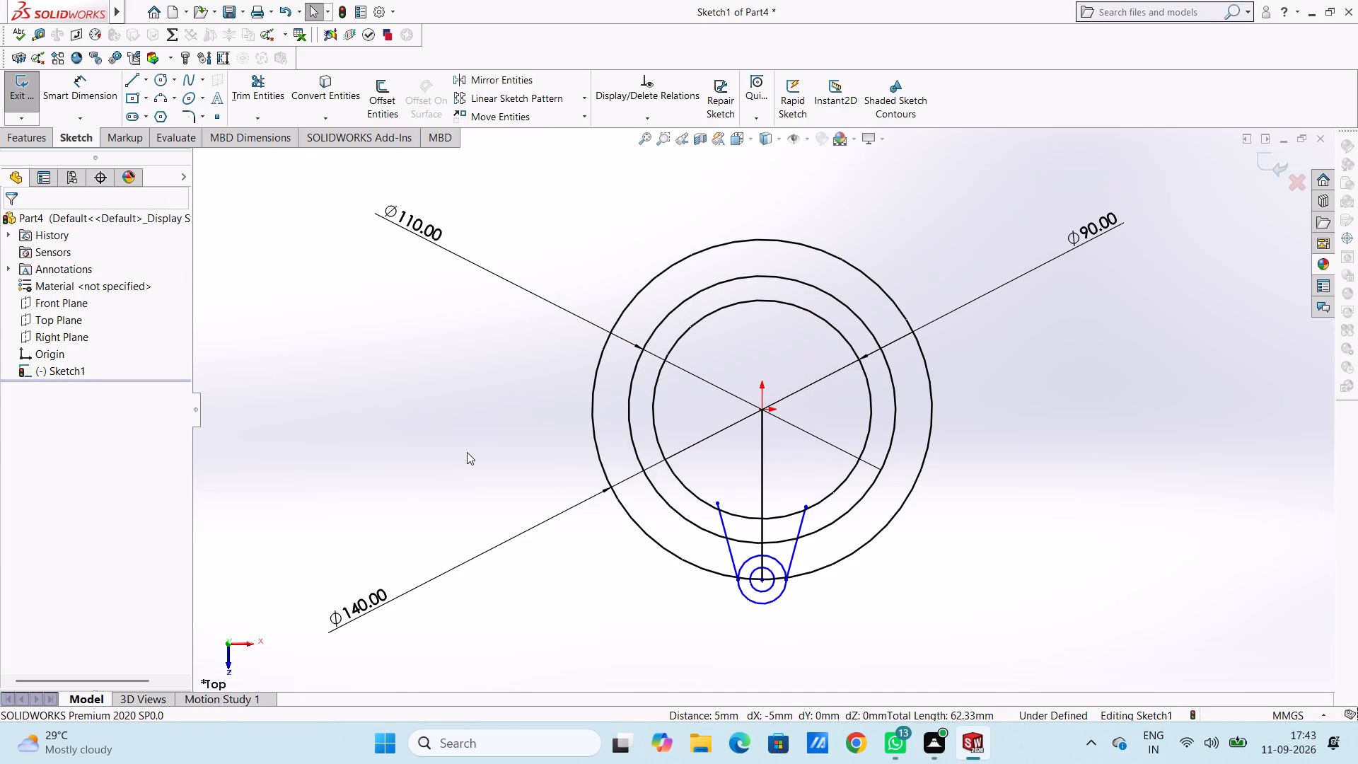
left_click(467, 452)
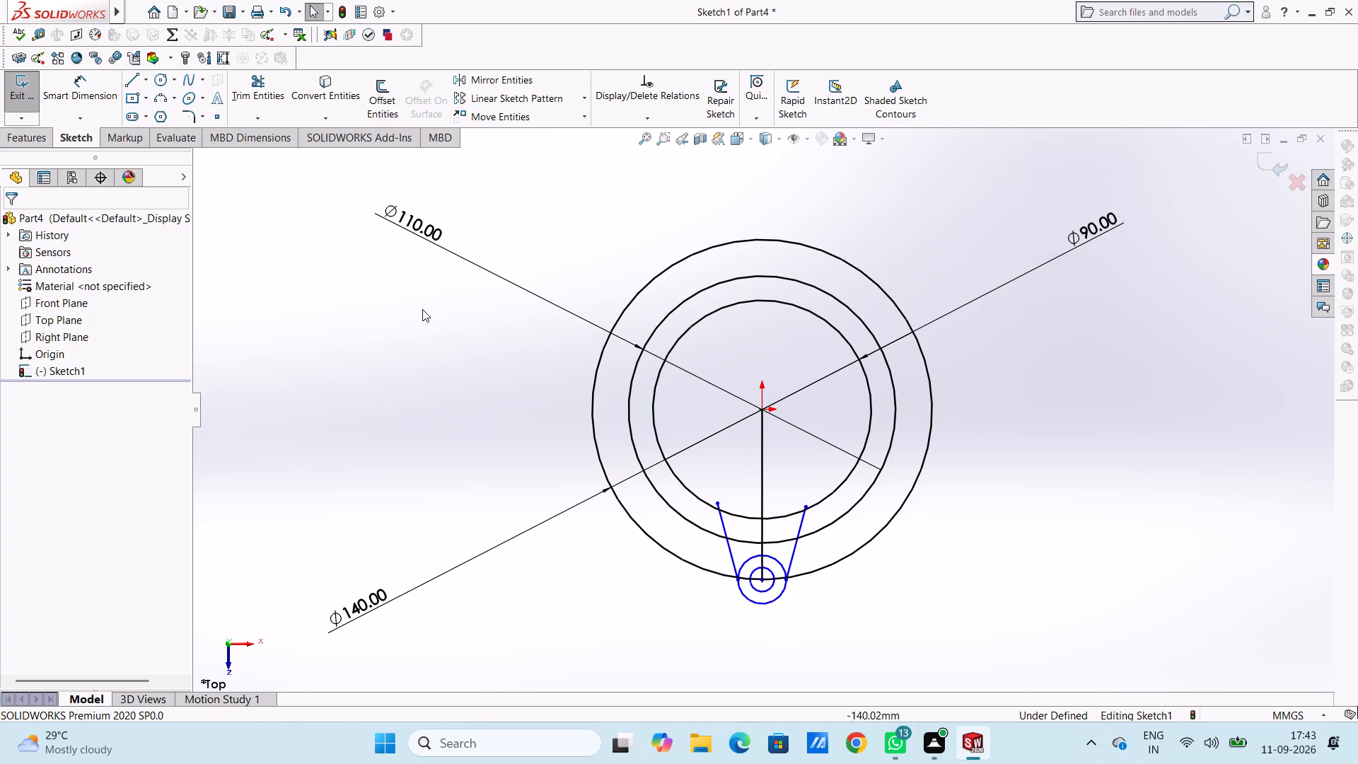
Trim both slanted lug lines back to the 110 mm circle, including the short stubs inside the 90 mm circle.
left_click(255, 83)
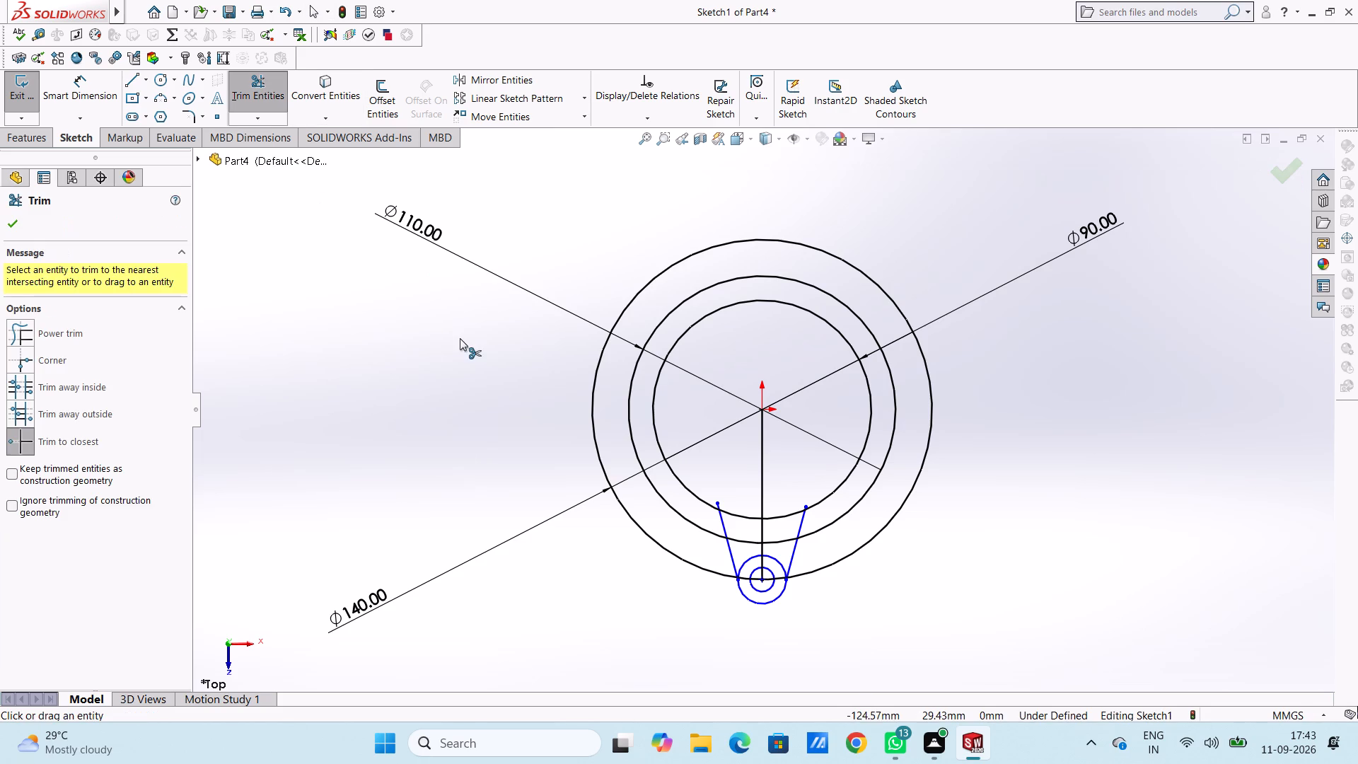
left_click(721, 517)
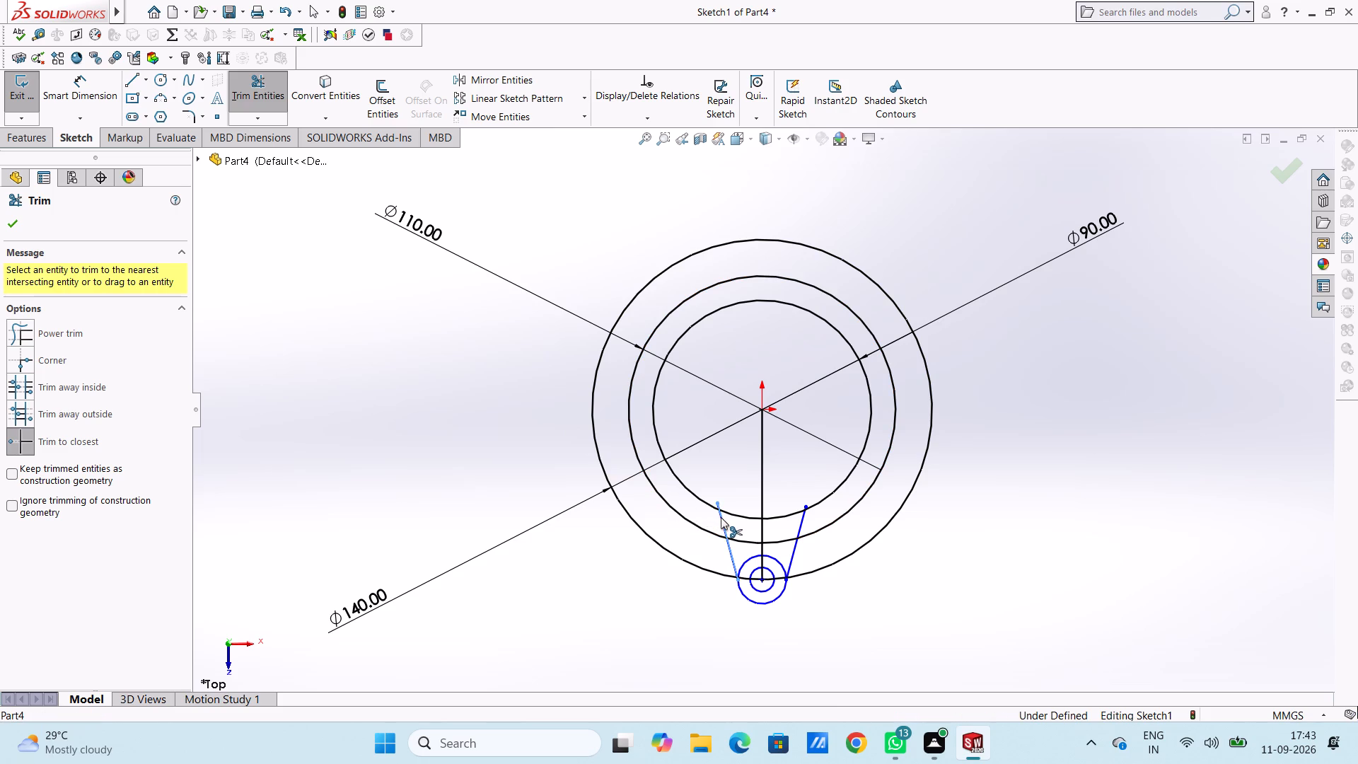
left_click(800, 526)
scroll(800, 526, "down", 6, "ctrl")
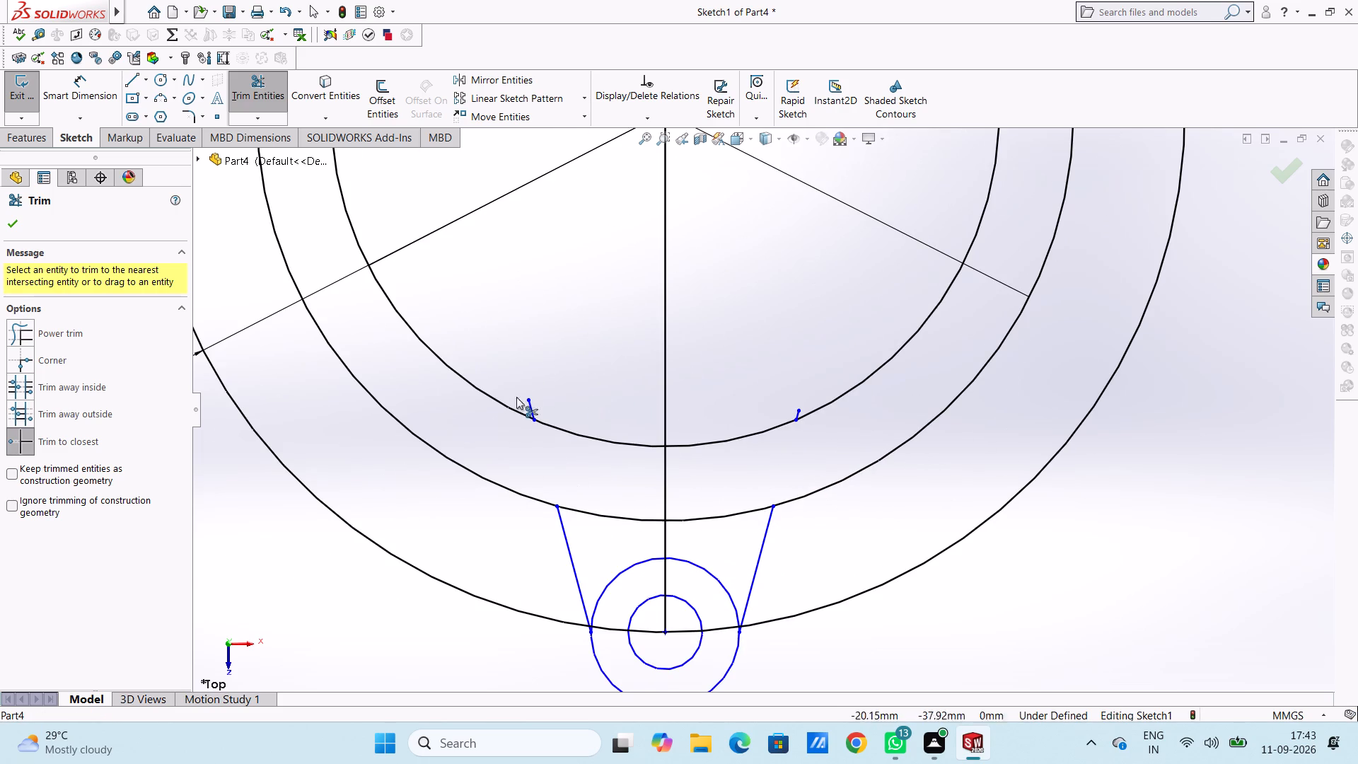
left_click(528, 407)
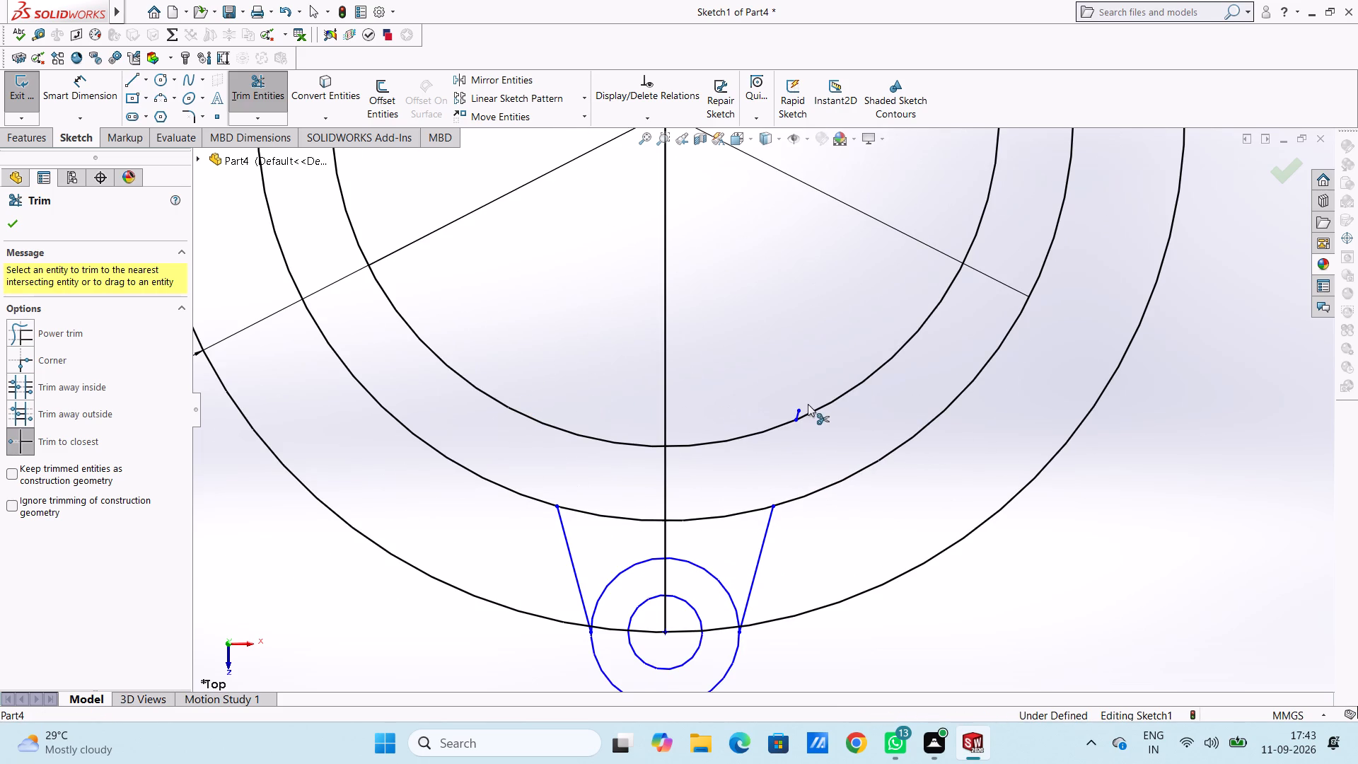
left_click(799, 412)
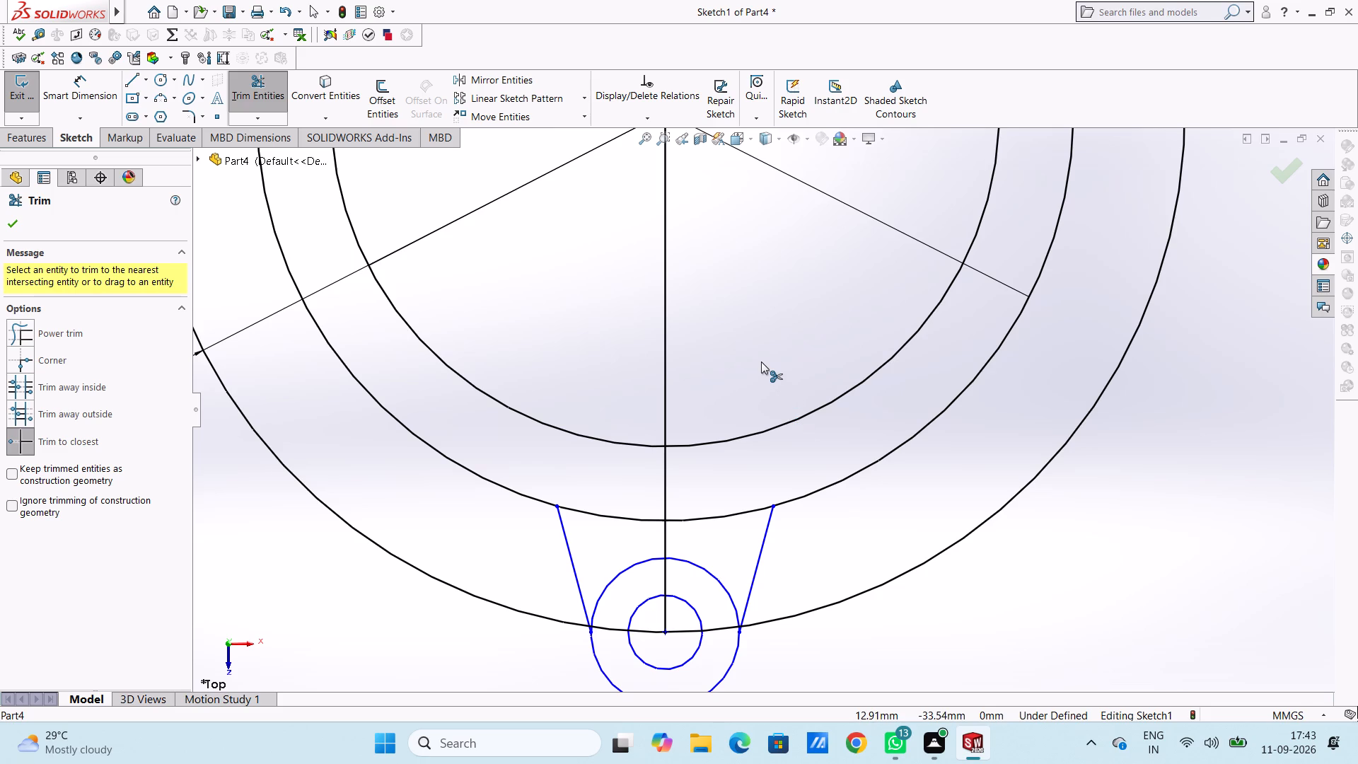
Trim away the upper half of the lug's outer circle between the lower ends of the two slanted lines.
left_click(709, 574)
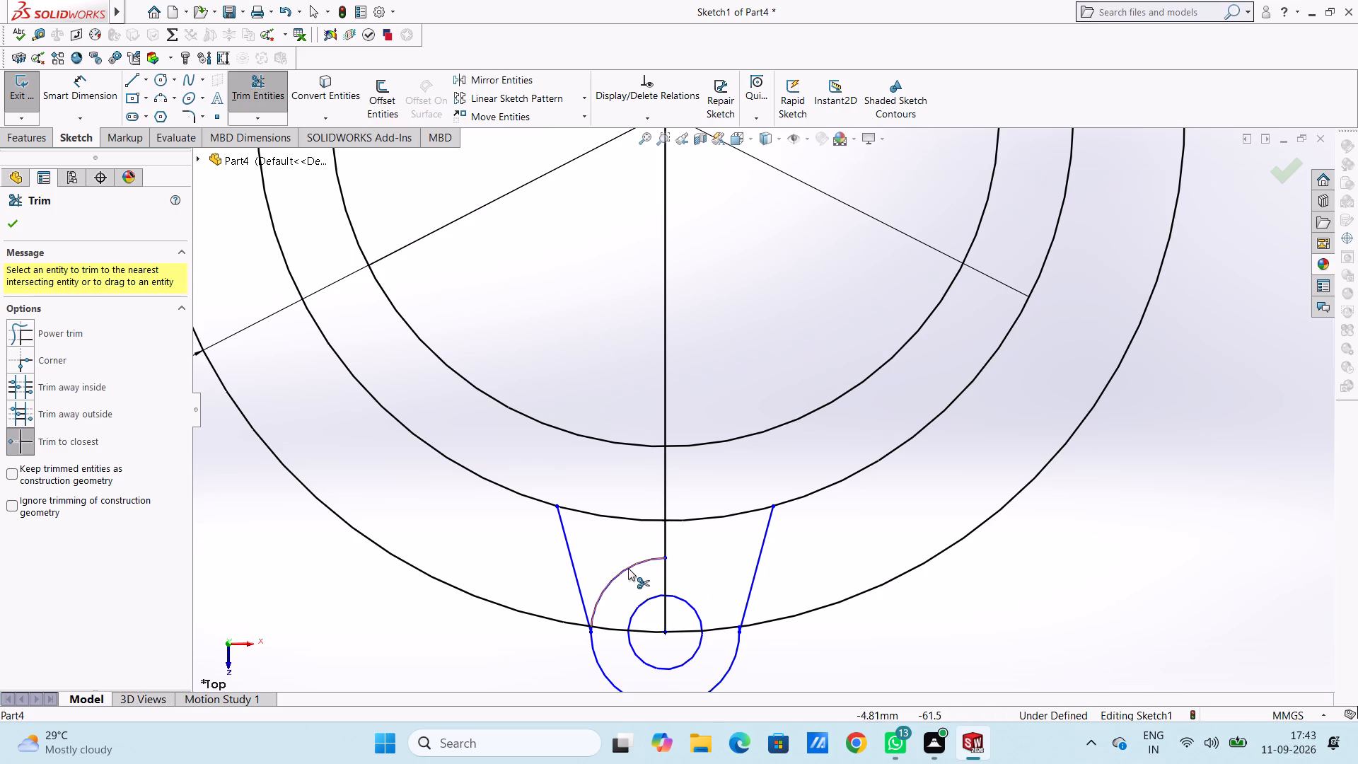
left_click(627, 567)
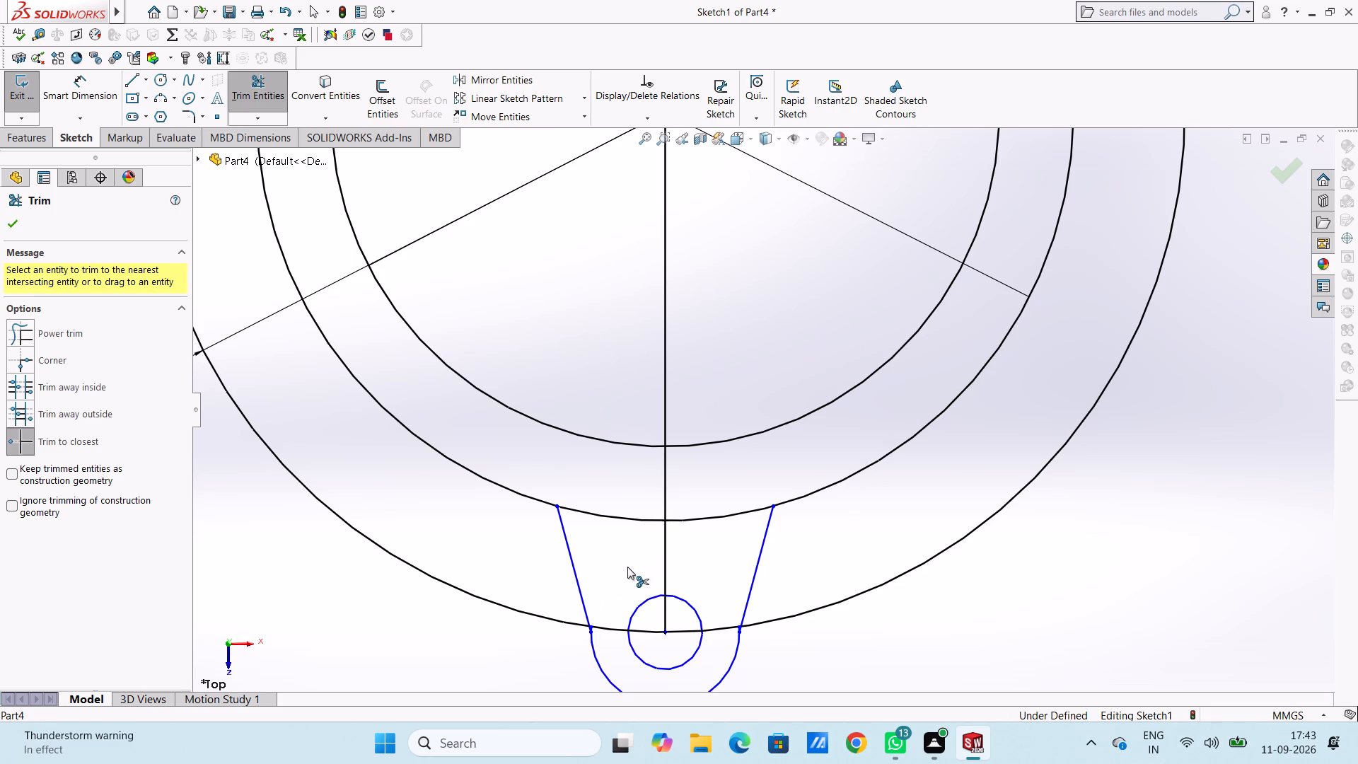
scroll(615, 651, "down", 6, "ctrl")
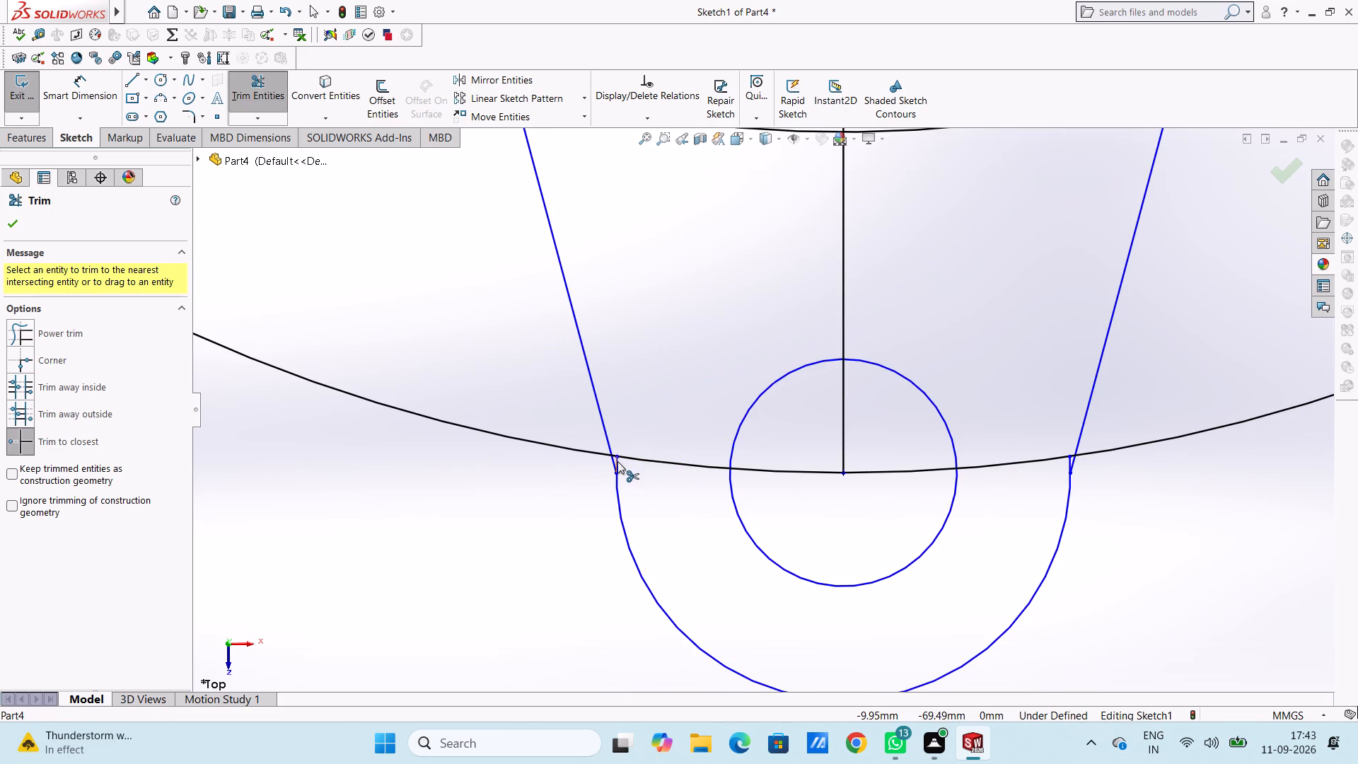
scroll(617, 463, "down", 3, "ctrl")
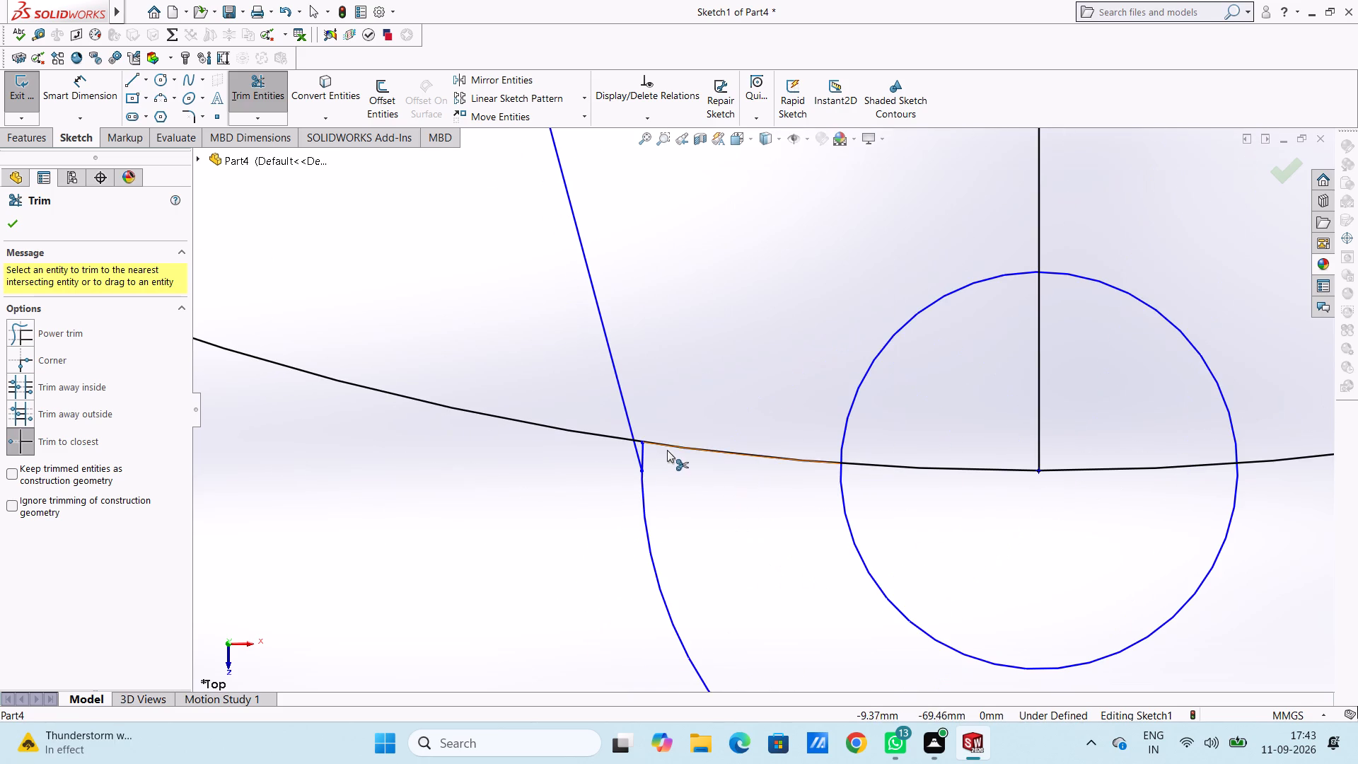
left_click(643, 452)
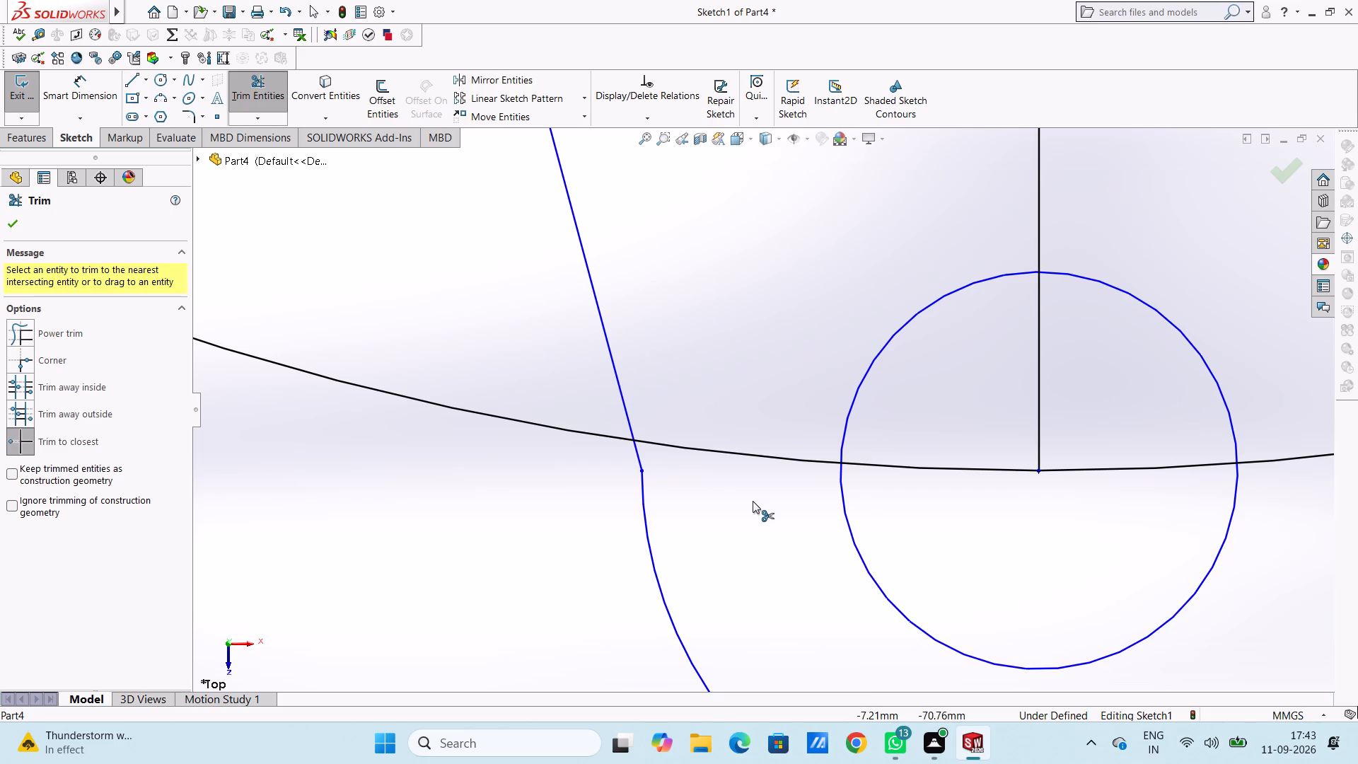
scroll(753, 501, "up", 6, "ctrl")
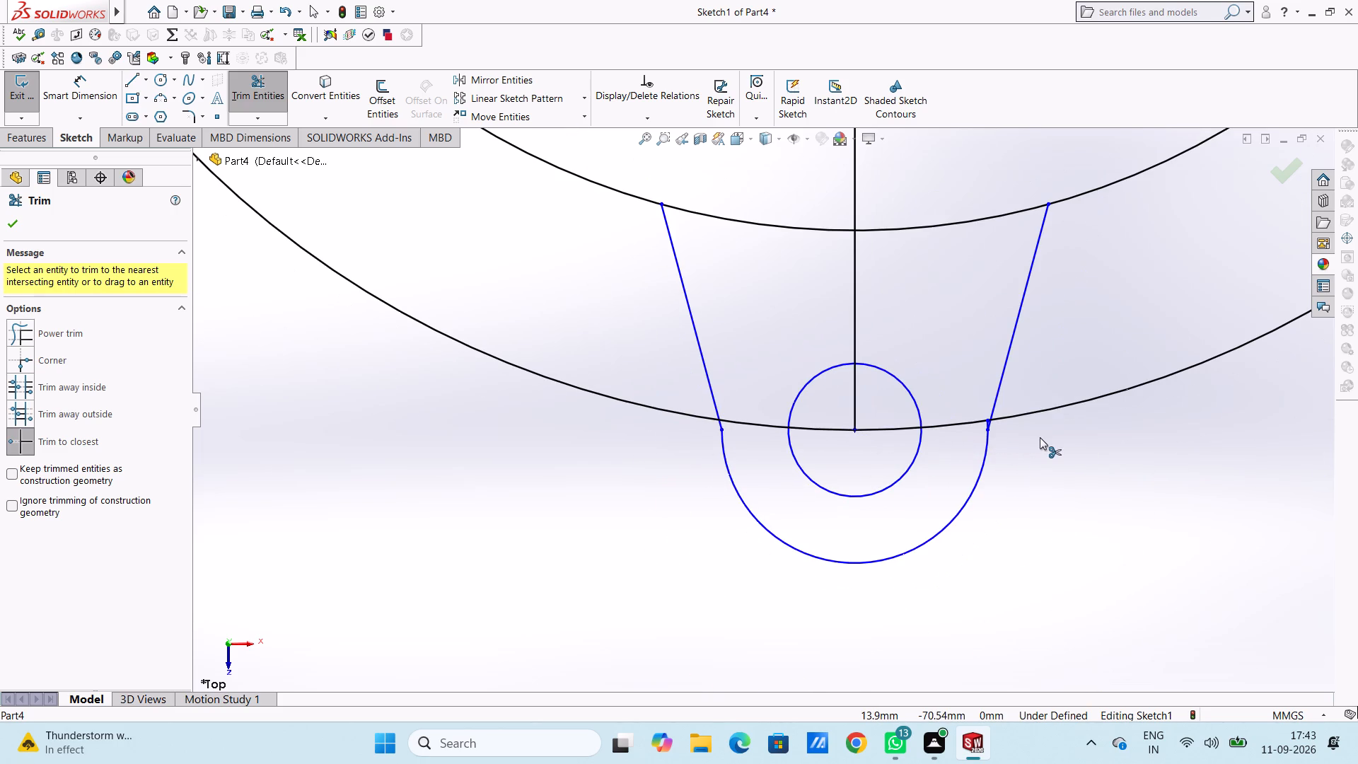
scroll(1040, 437, "down", 4, "ctrl")
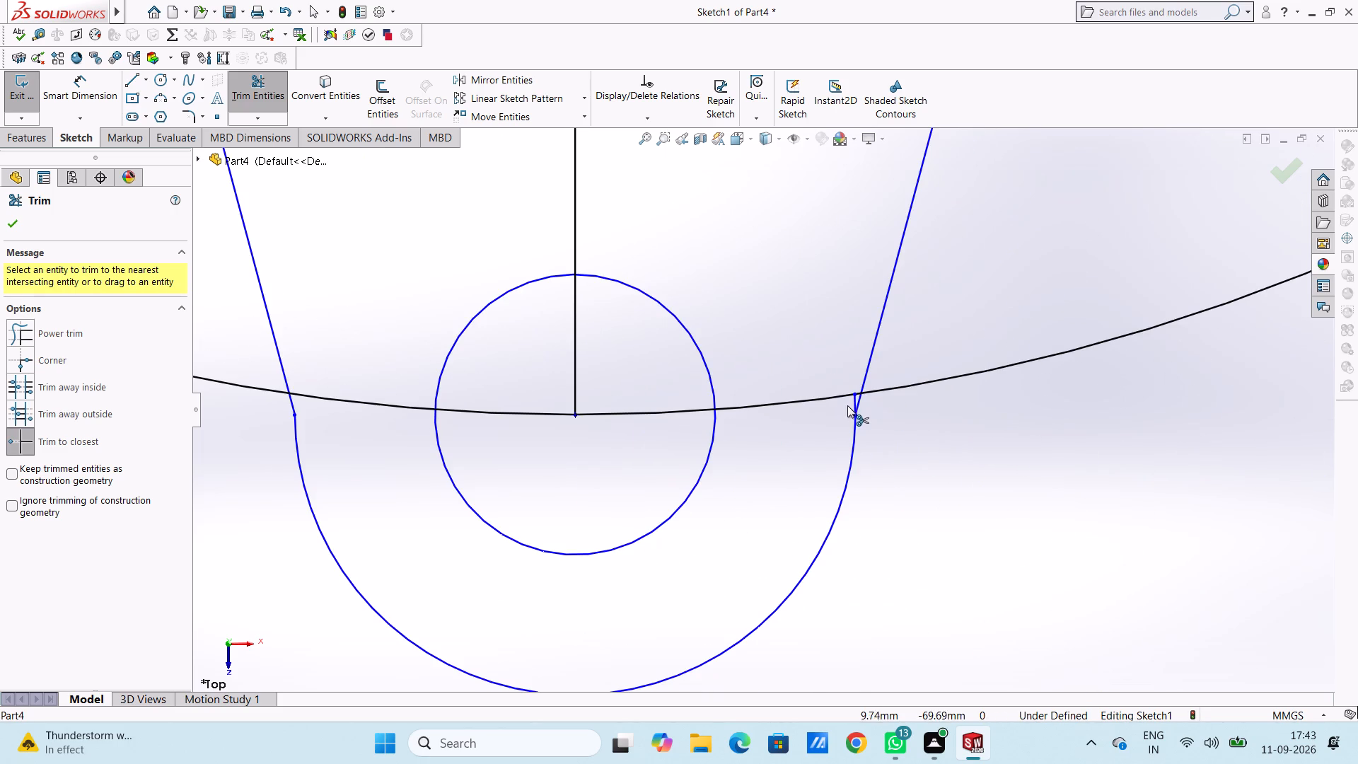
left_click(854, 402)
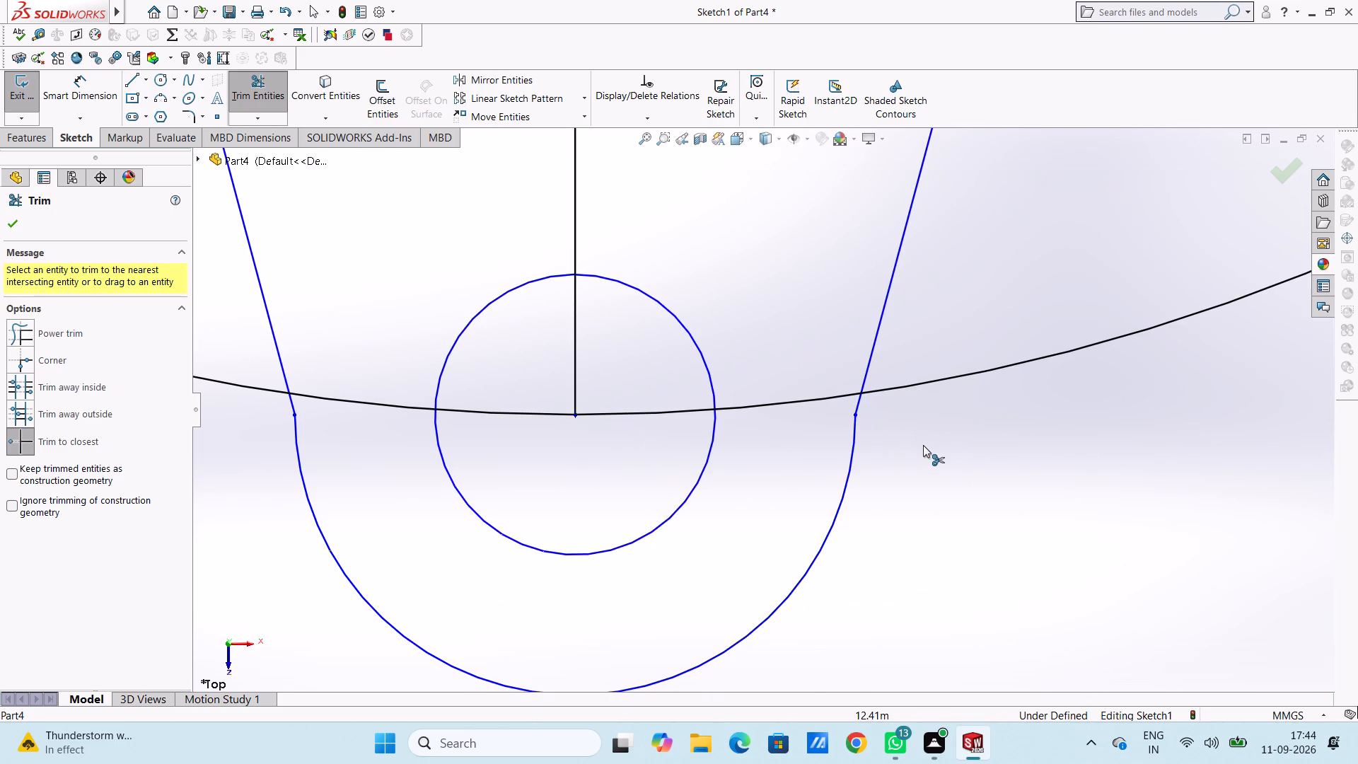
key("Escape")
key("Escape")
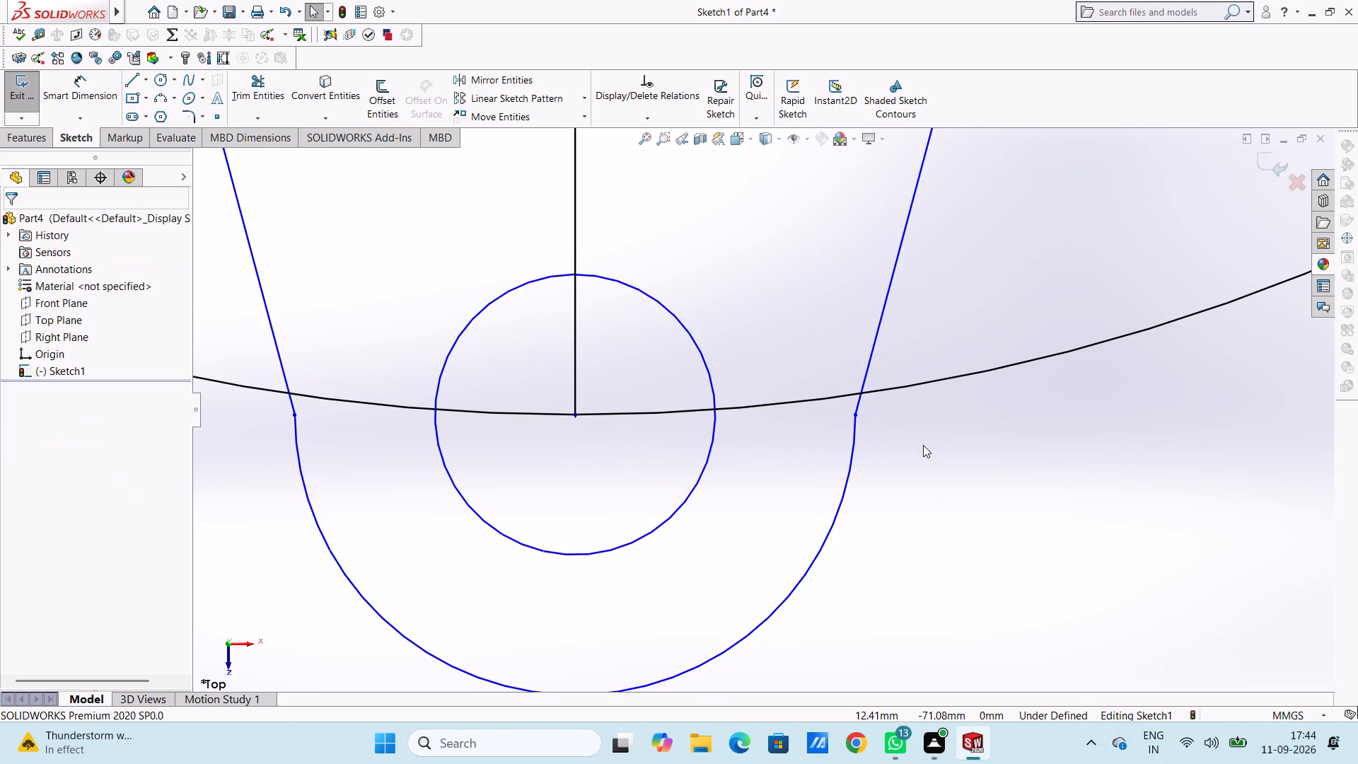
Add a 10 mm radius dimension to the lug's outer arc.
scroll(872, 347, "up", 5, "ctrl")
left_click(875, 346)
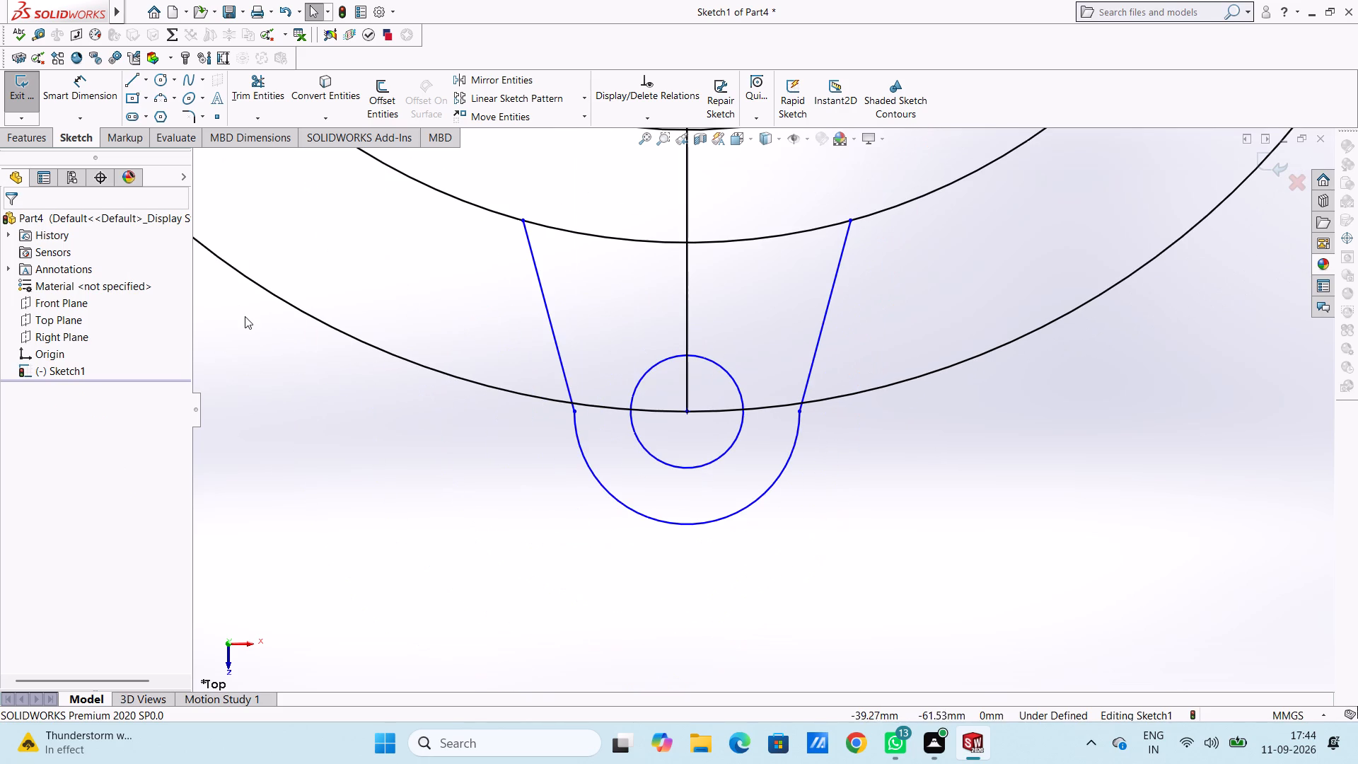
left_click(79, 86)
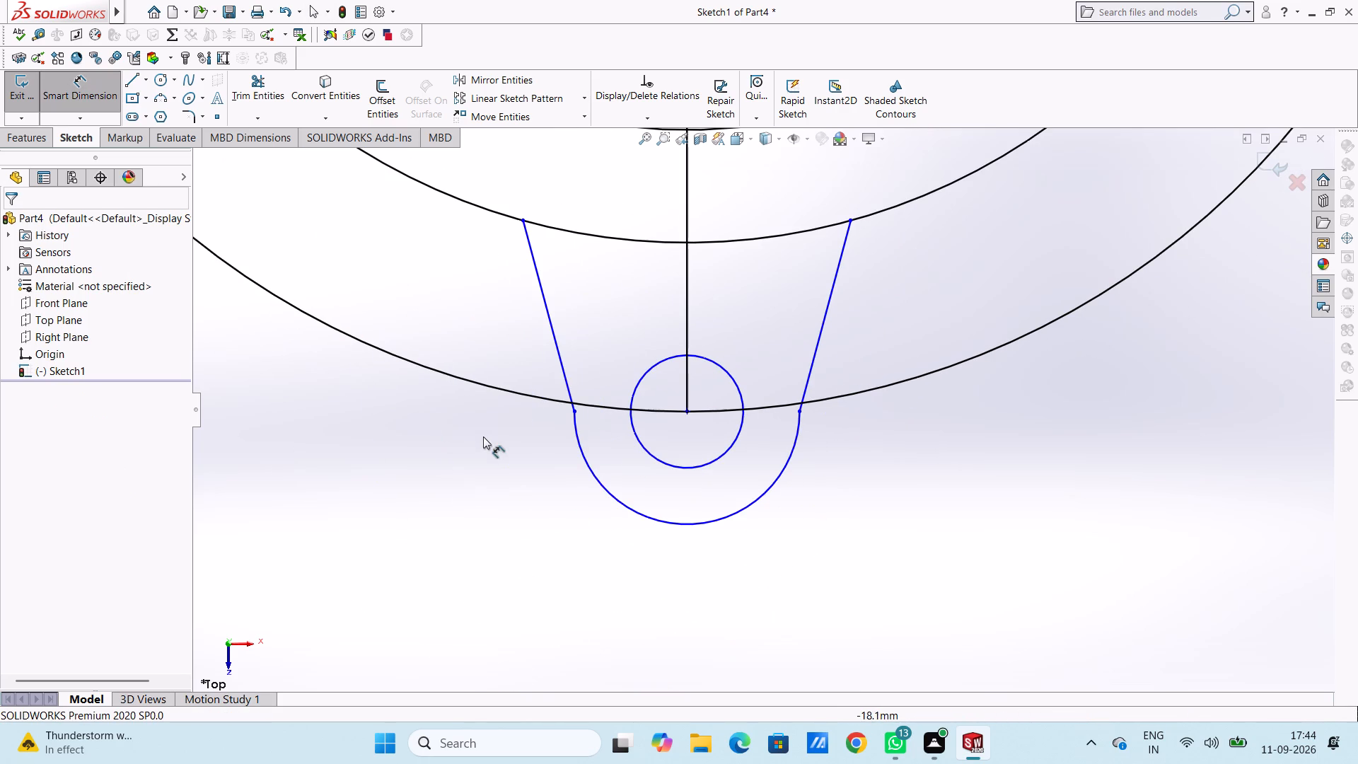
left_click(620, 502)
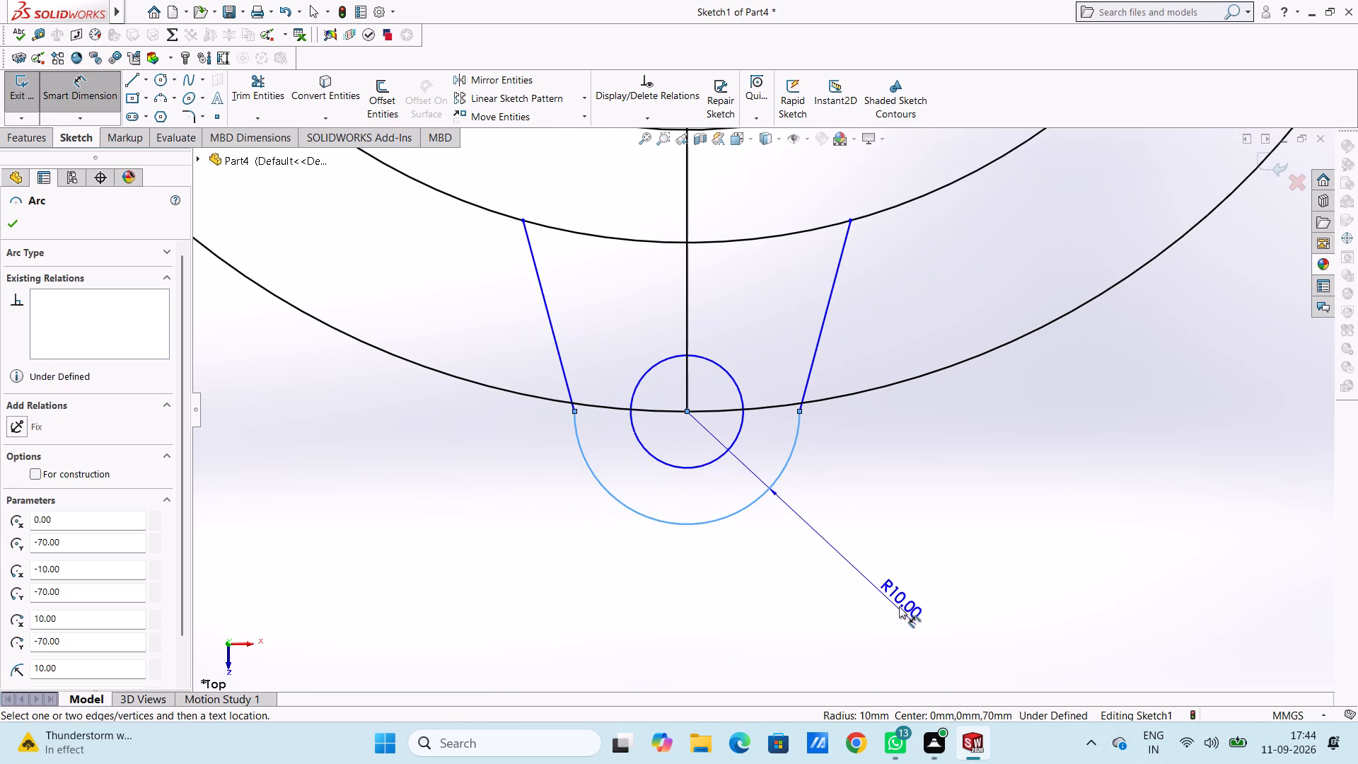
left_click(912, 618)
key("Return")
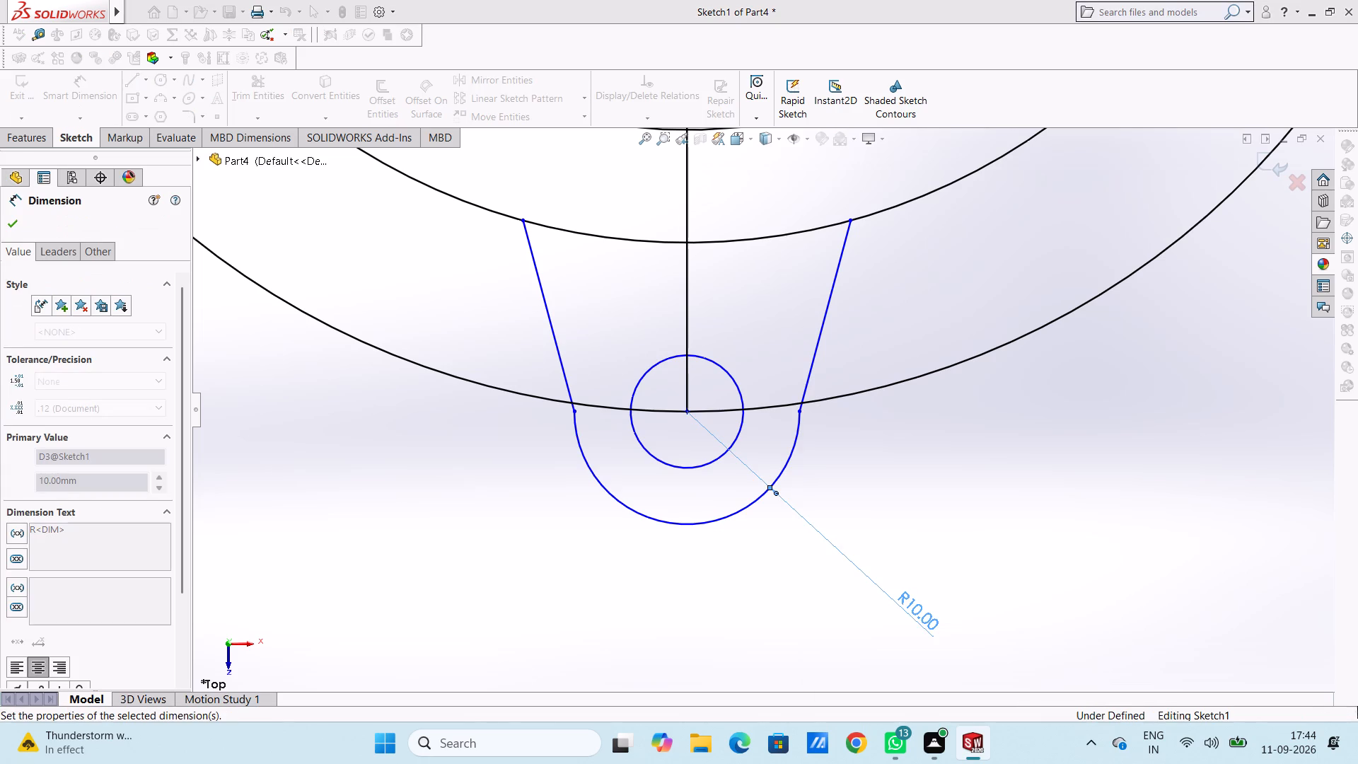
Add a 10 mm diameter dimension to the lug's inner circle.
left_click(710, 458)
left_click(712, 463)
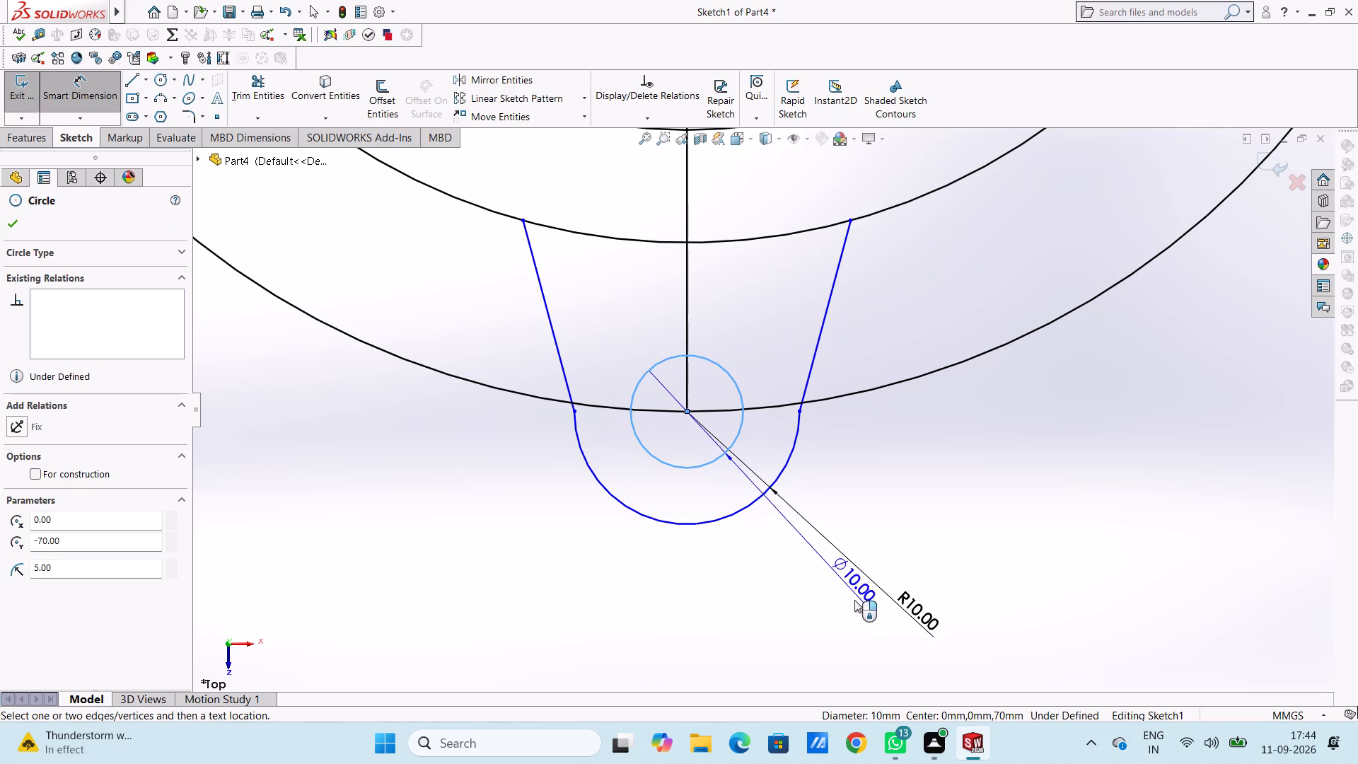
left_click(867, 630)
key("Return")
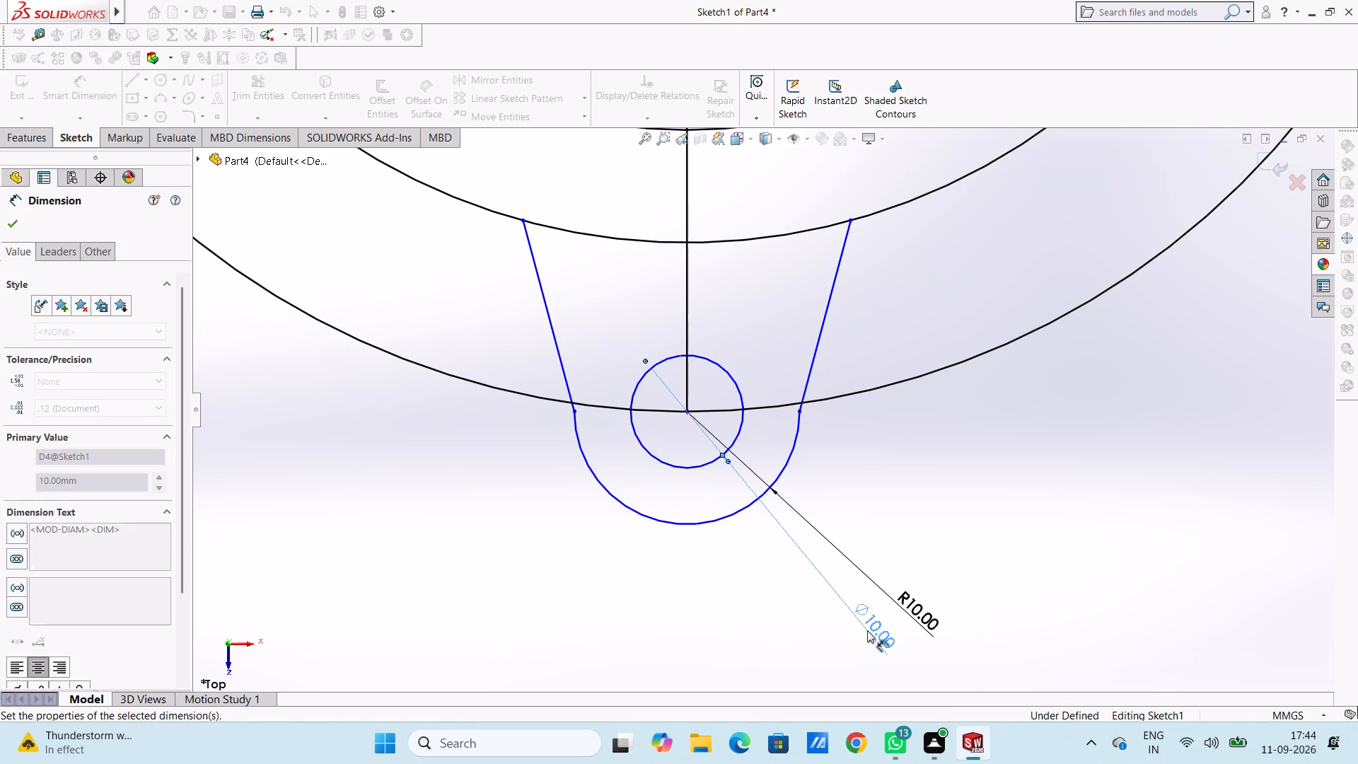
left_click(917, 503)
key("Escape")
key("Escape")
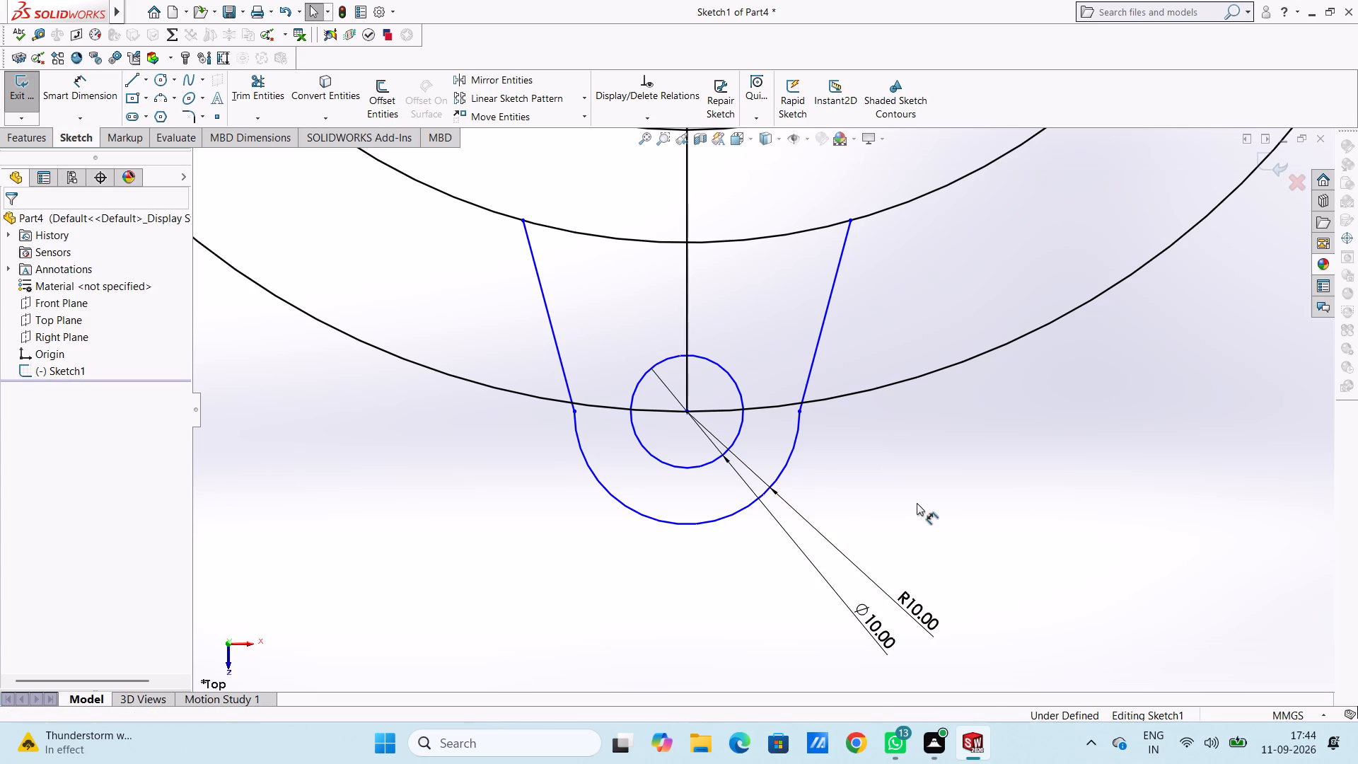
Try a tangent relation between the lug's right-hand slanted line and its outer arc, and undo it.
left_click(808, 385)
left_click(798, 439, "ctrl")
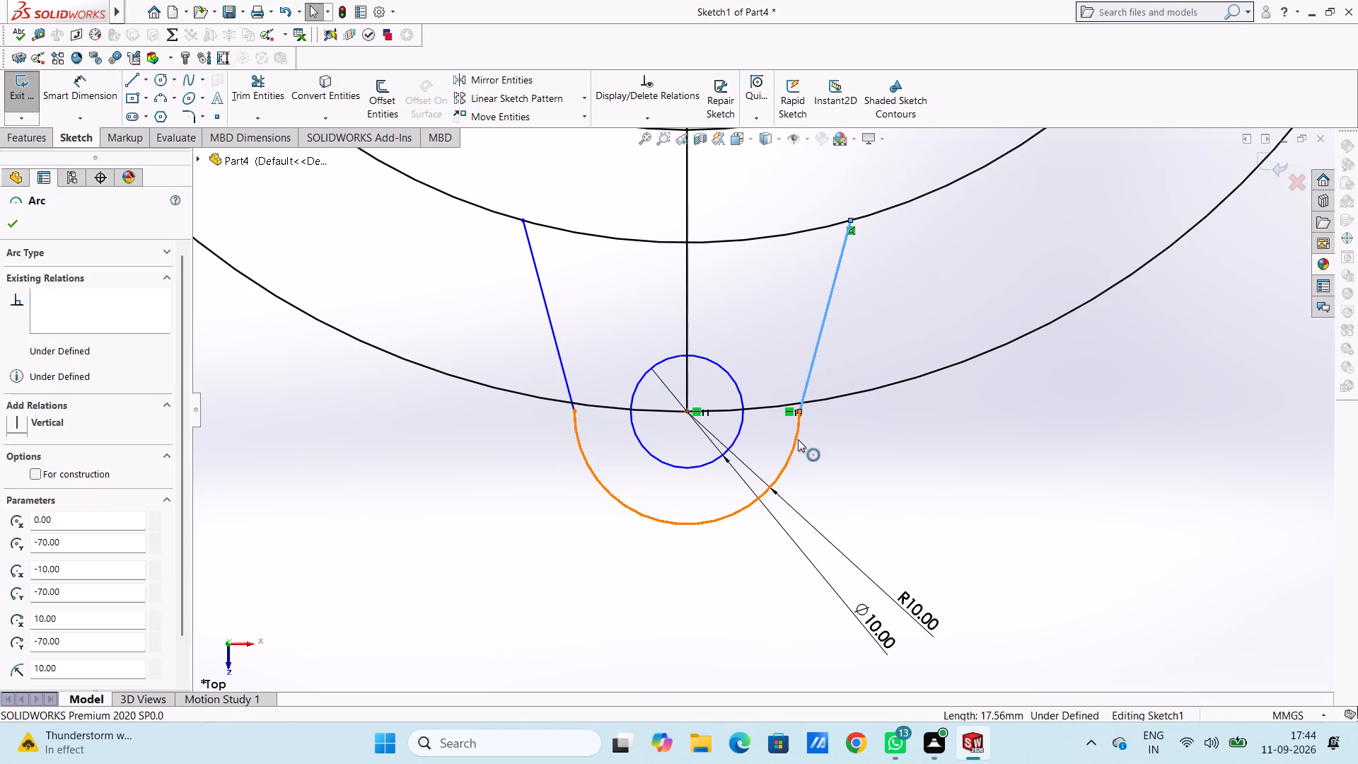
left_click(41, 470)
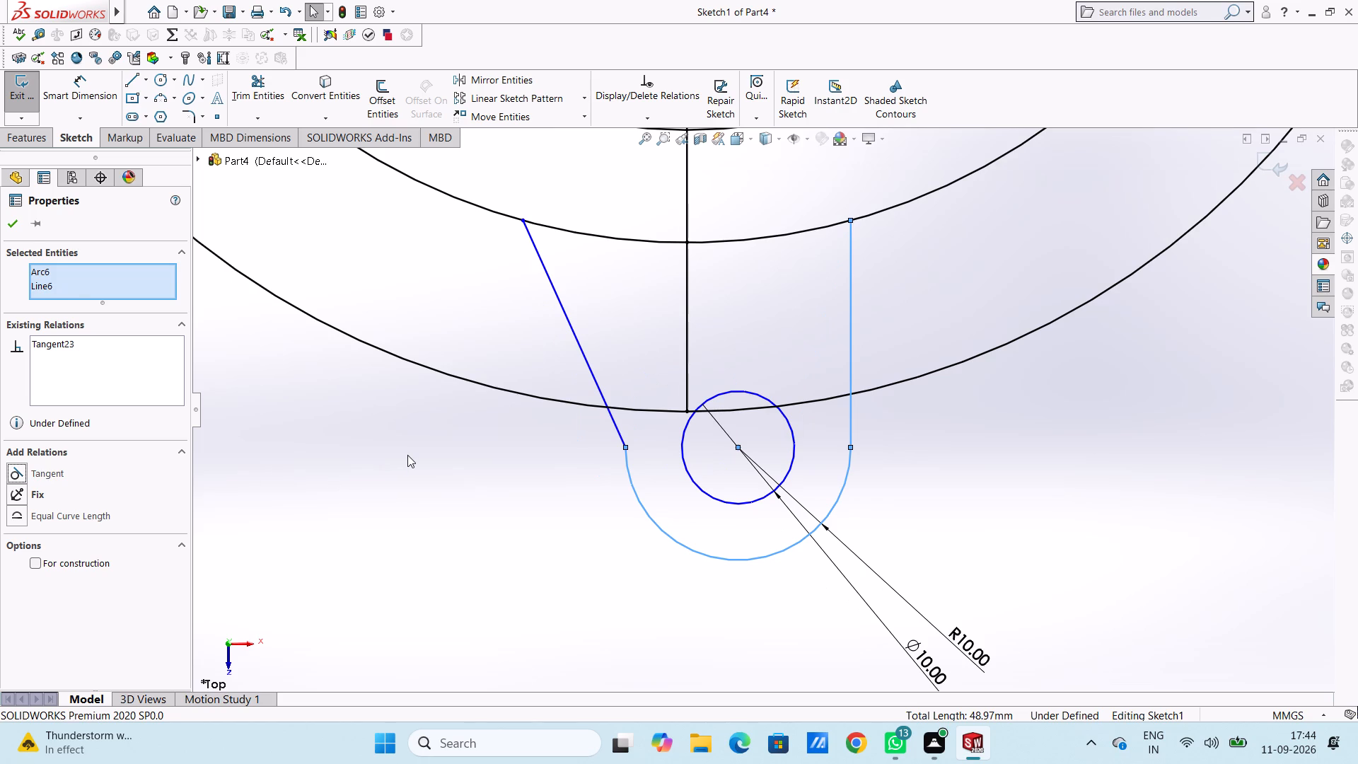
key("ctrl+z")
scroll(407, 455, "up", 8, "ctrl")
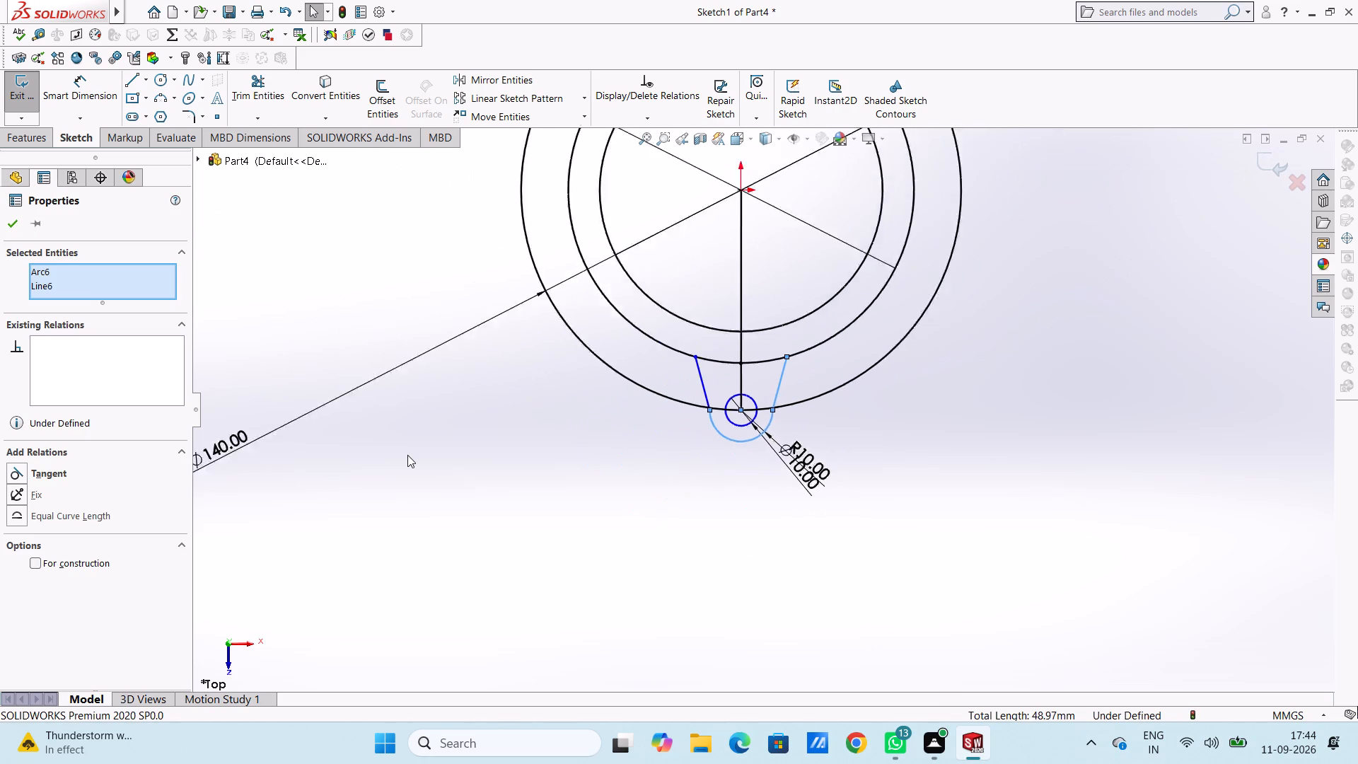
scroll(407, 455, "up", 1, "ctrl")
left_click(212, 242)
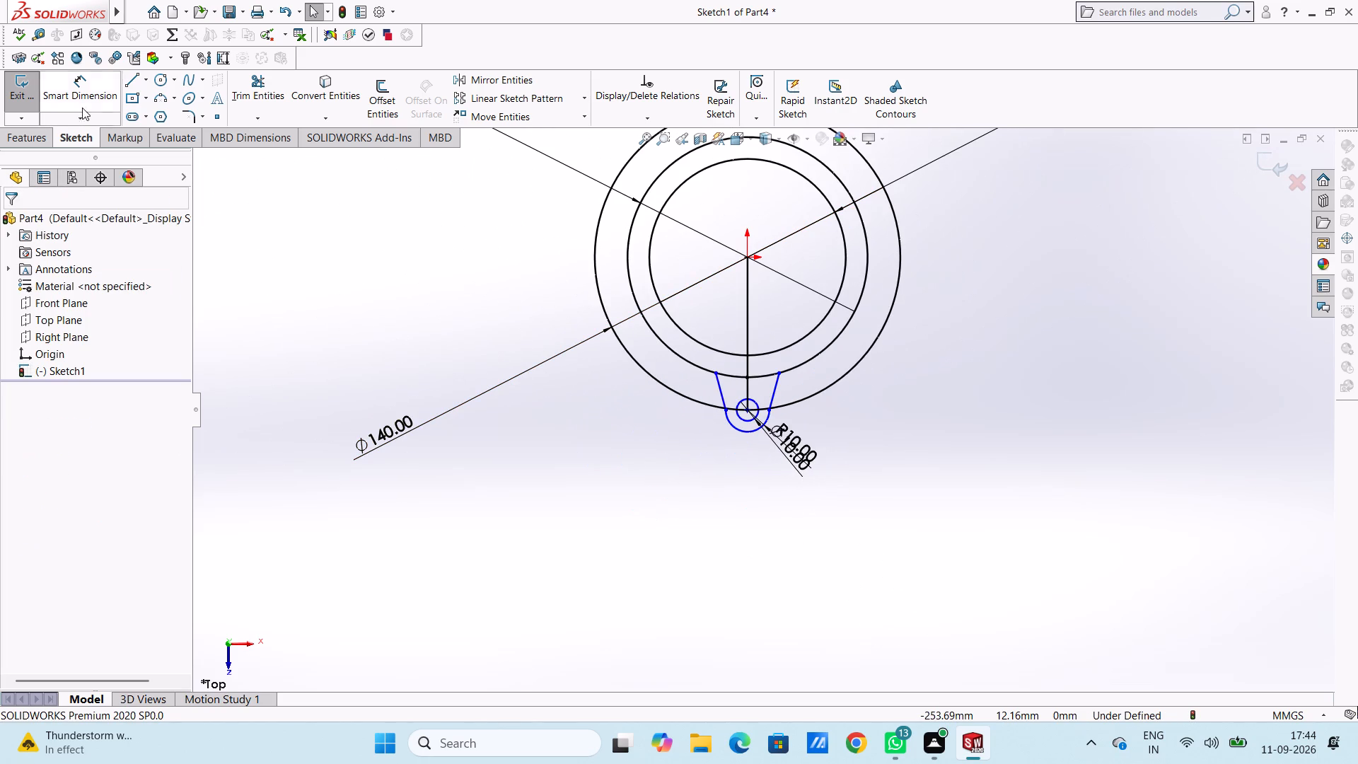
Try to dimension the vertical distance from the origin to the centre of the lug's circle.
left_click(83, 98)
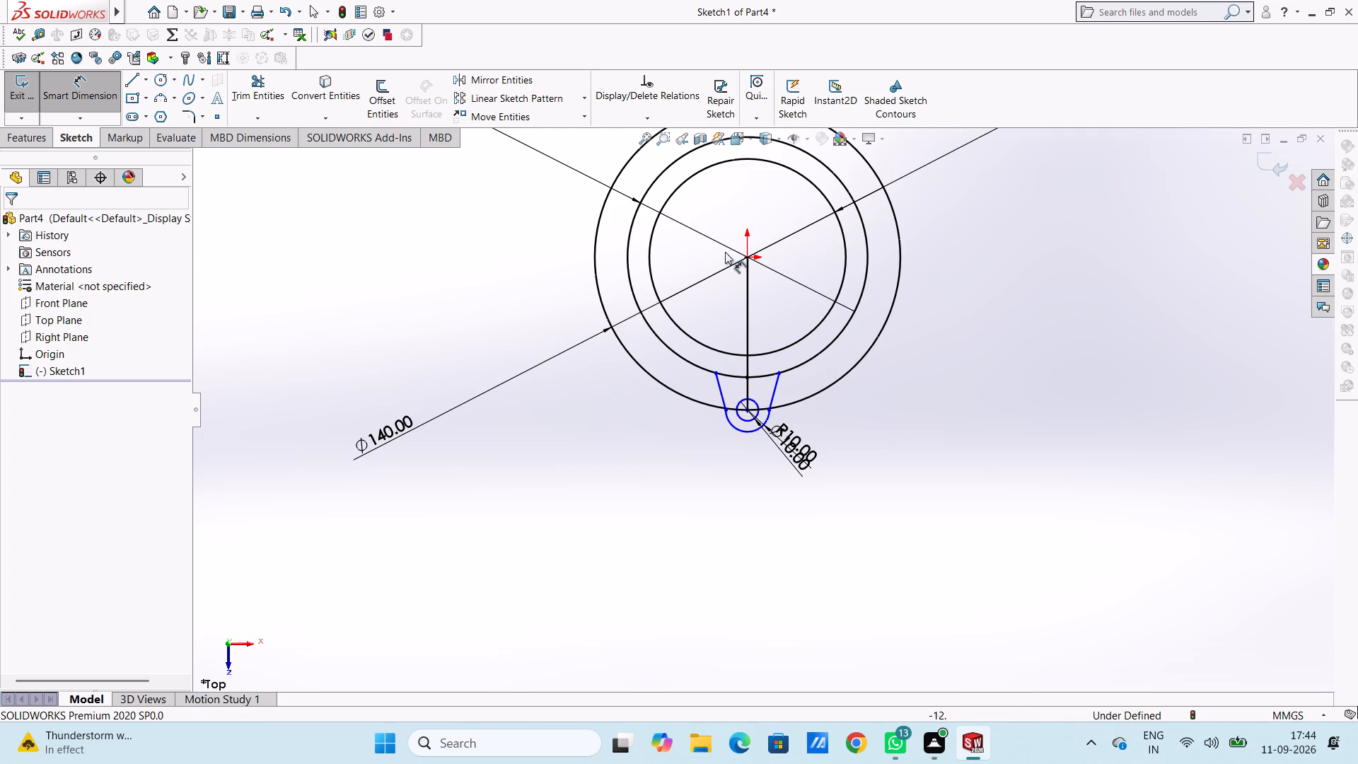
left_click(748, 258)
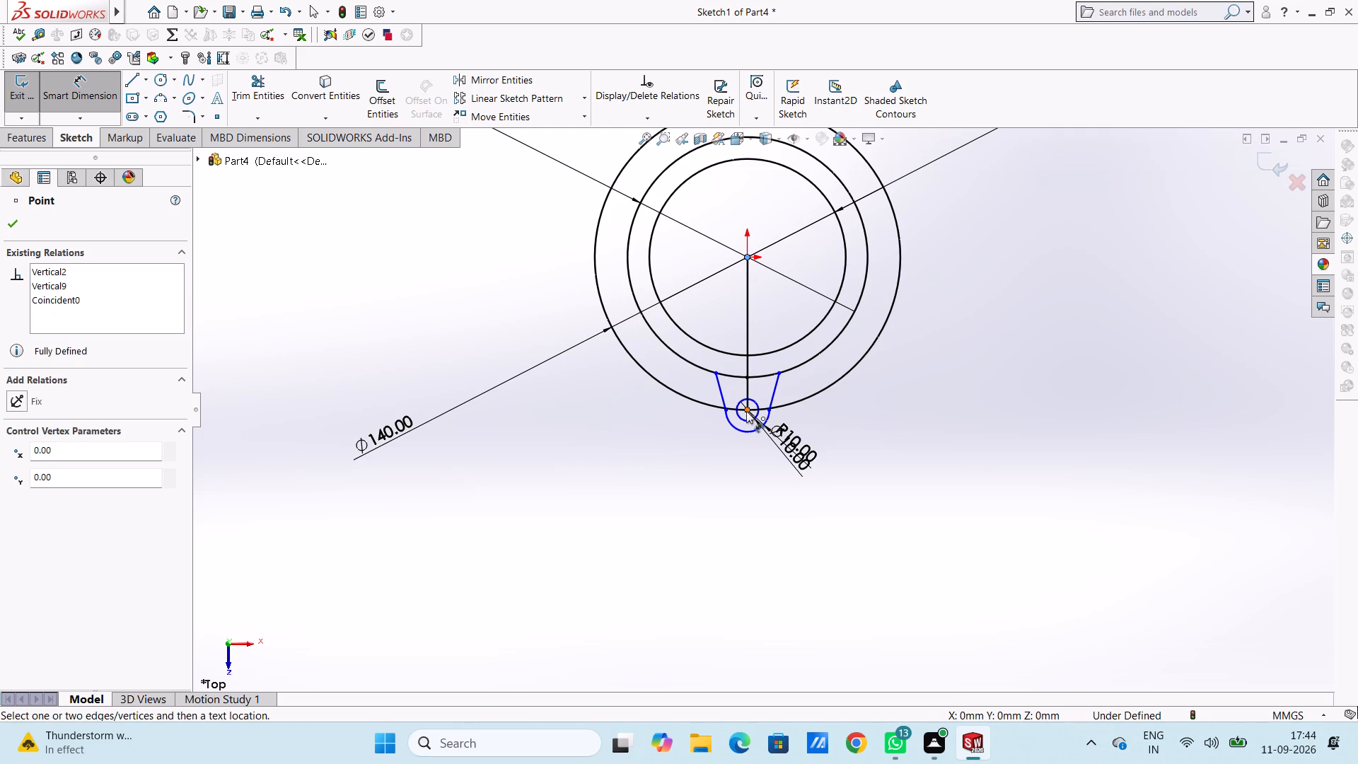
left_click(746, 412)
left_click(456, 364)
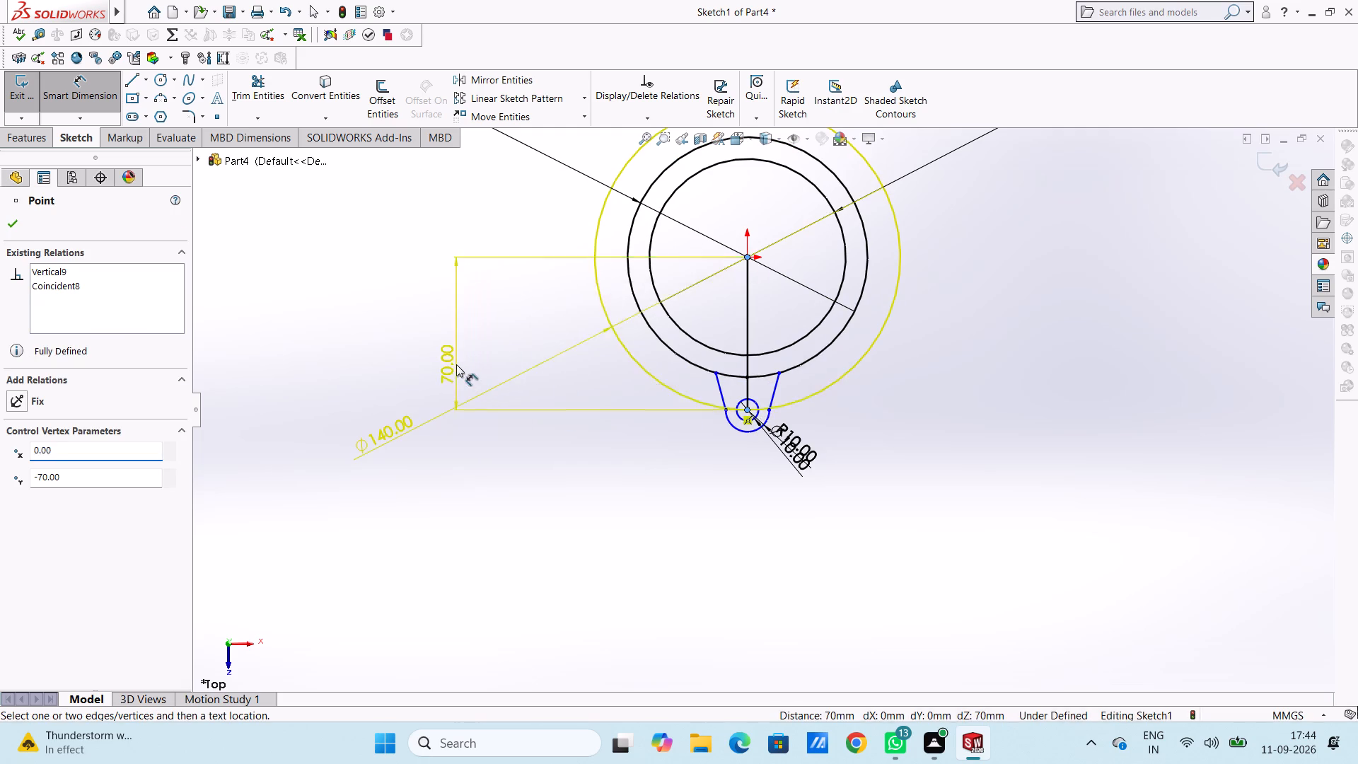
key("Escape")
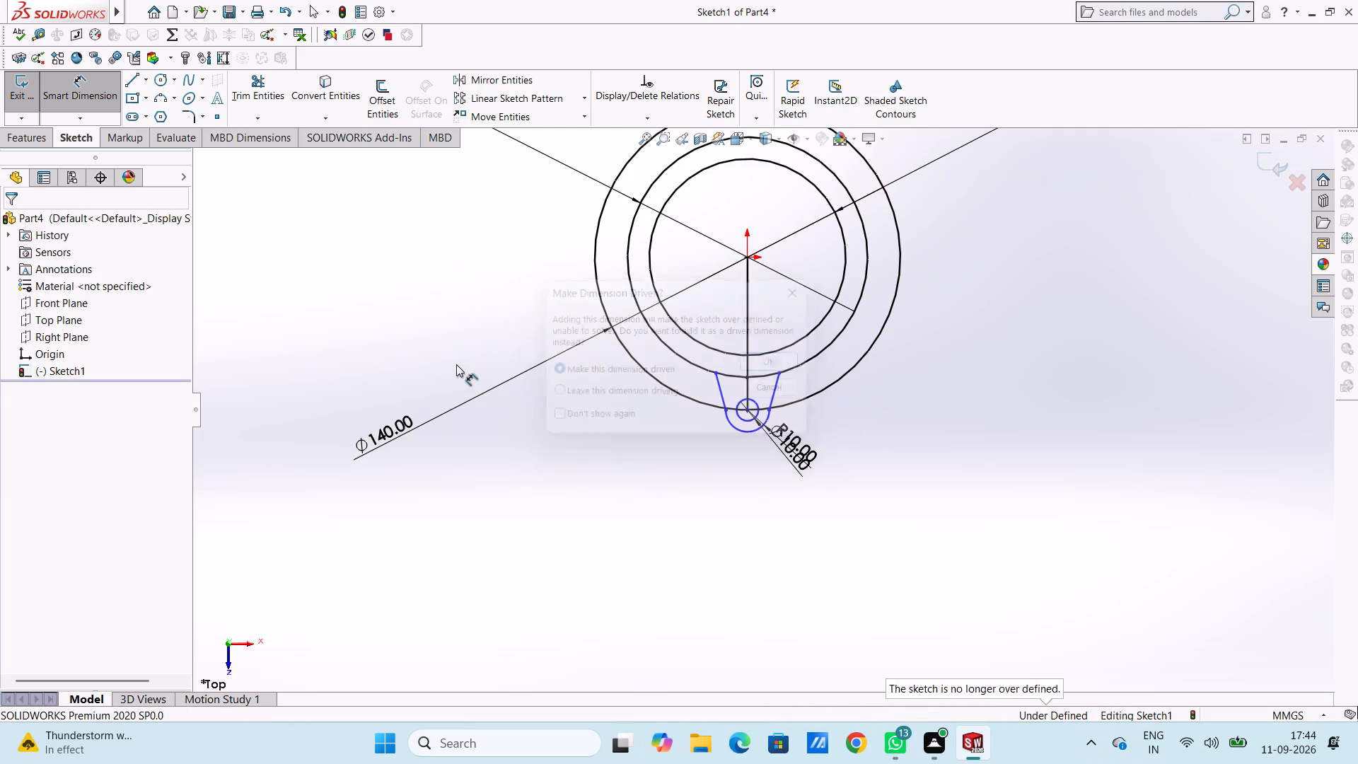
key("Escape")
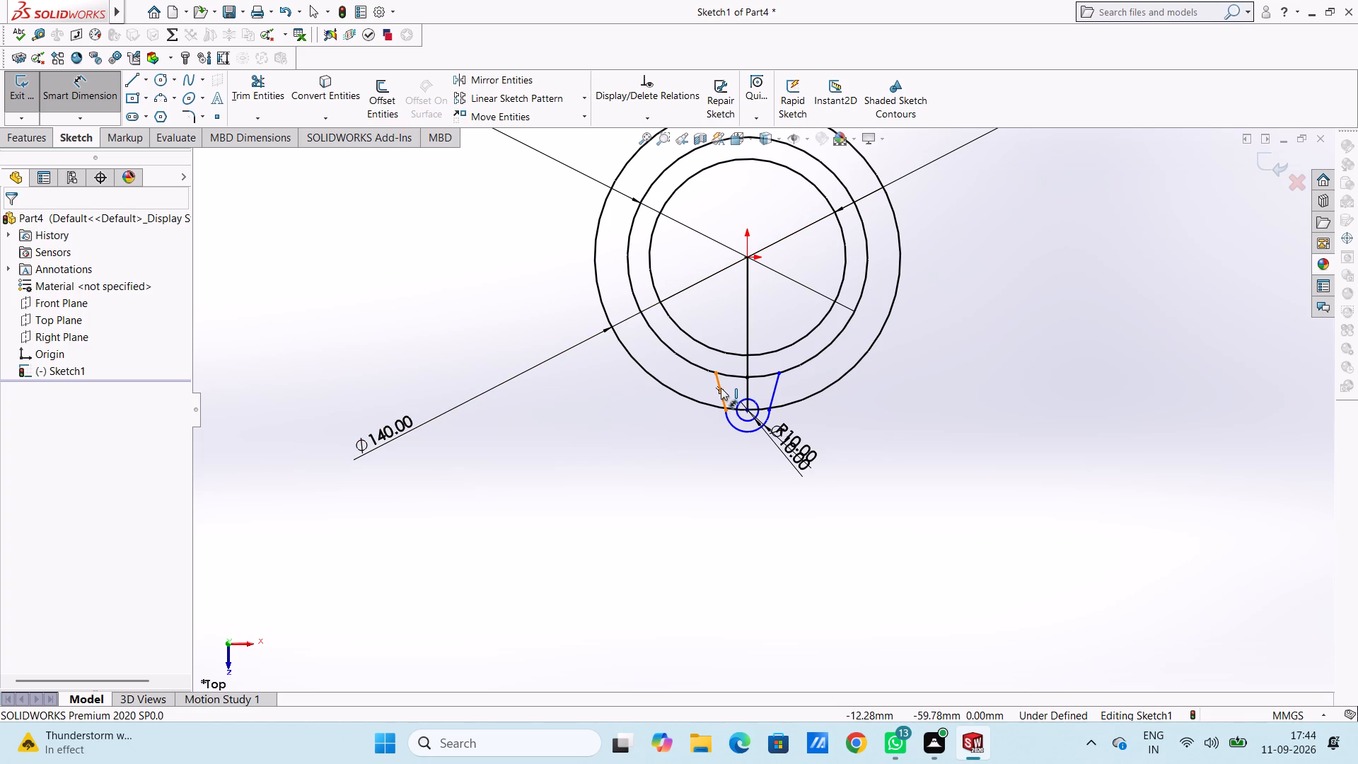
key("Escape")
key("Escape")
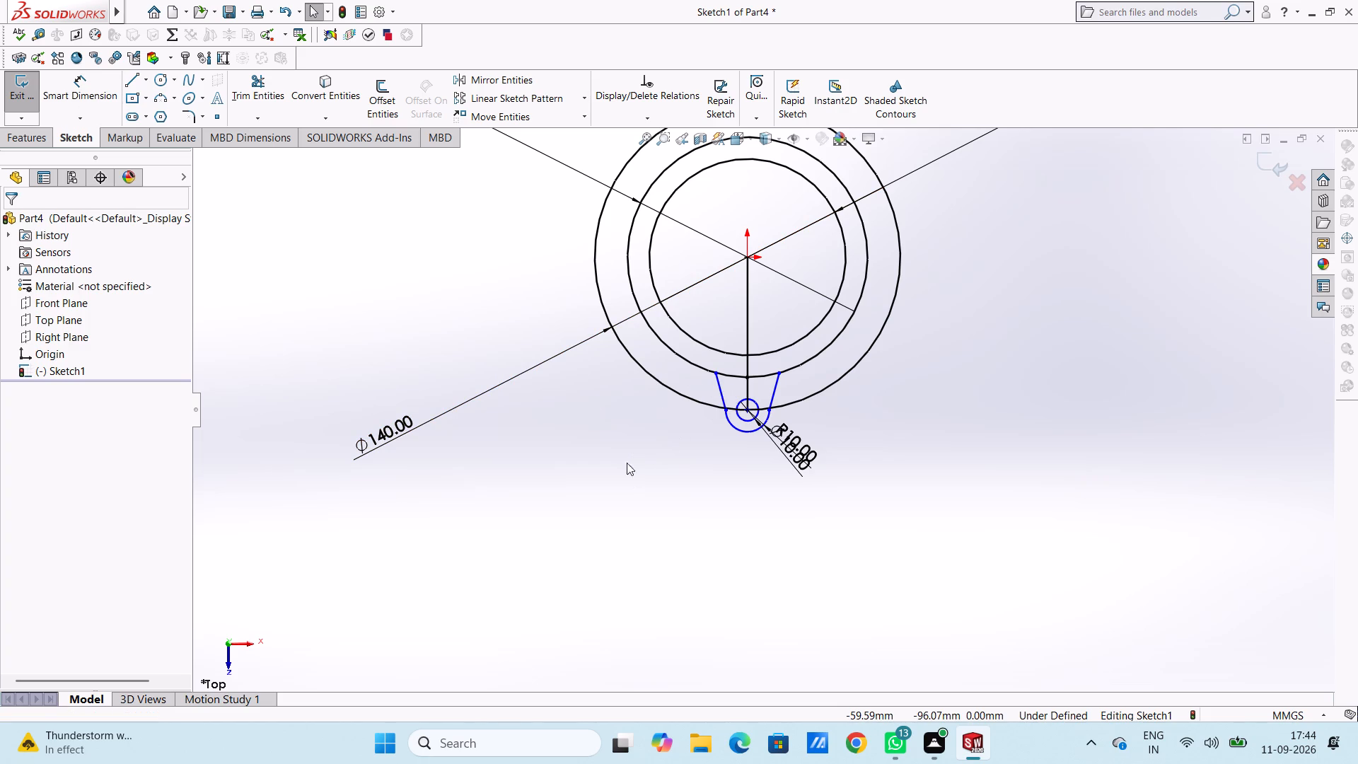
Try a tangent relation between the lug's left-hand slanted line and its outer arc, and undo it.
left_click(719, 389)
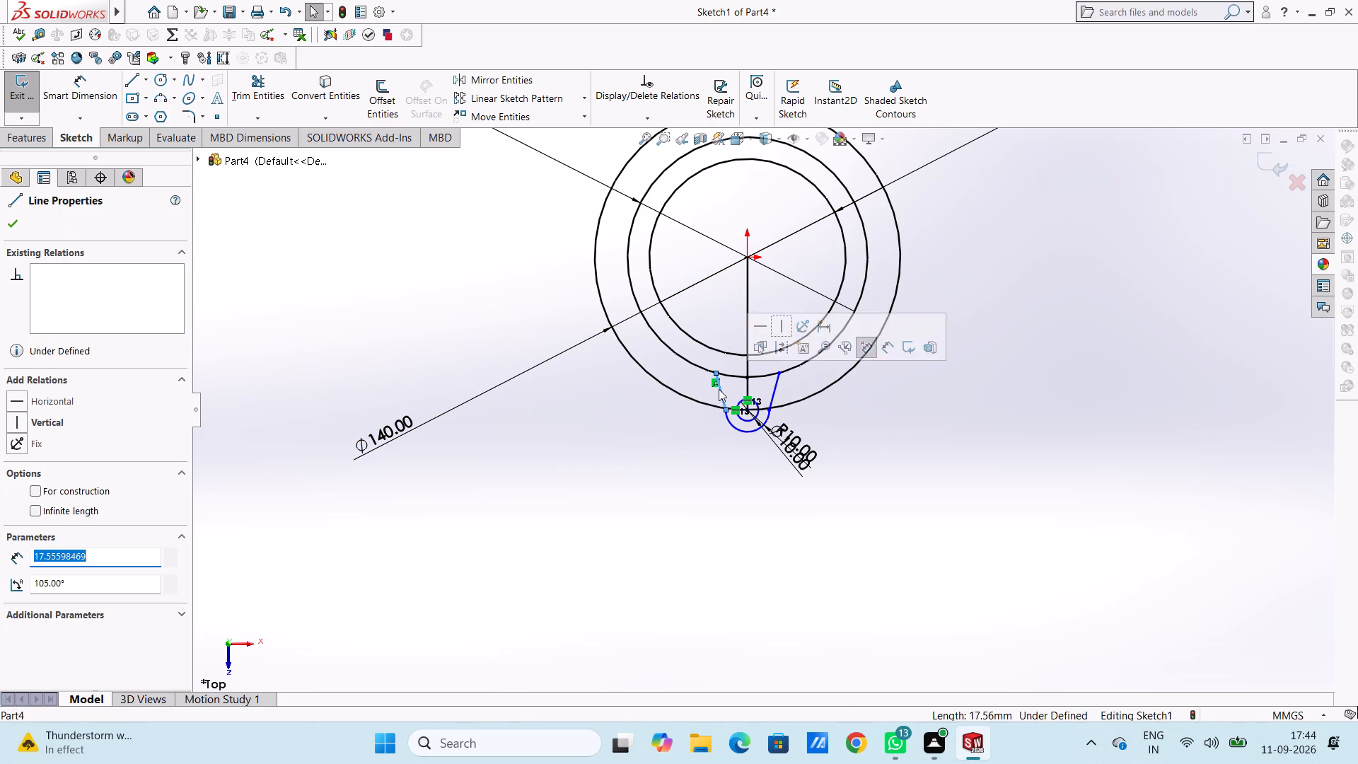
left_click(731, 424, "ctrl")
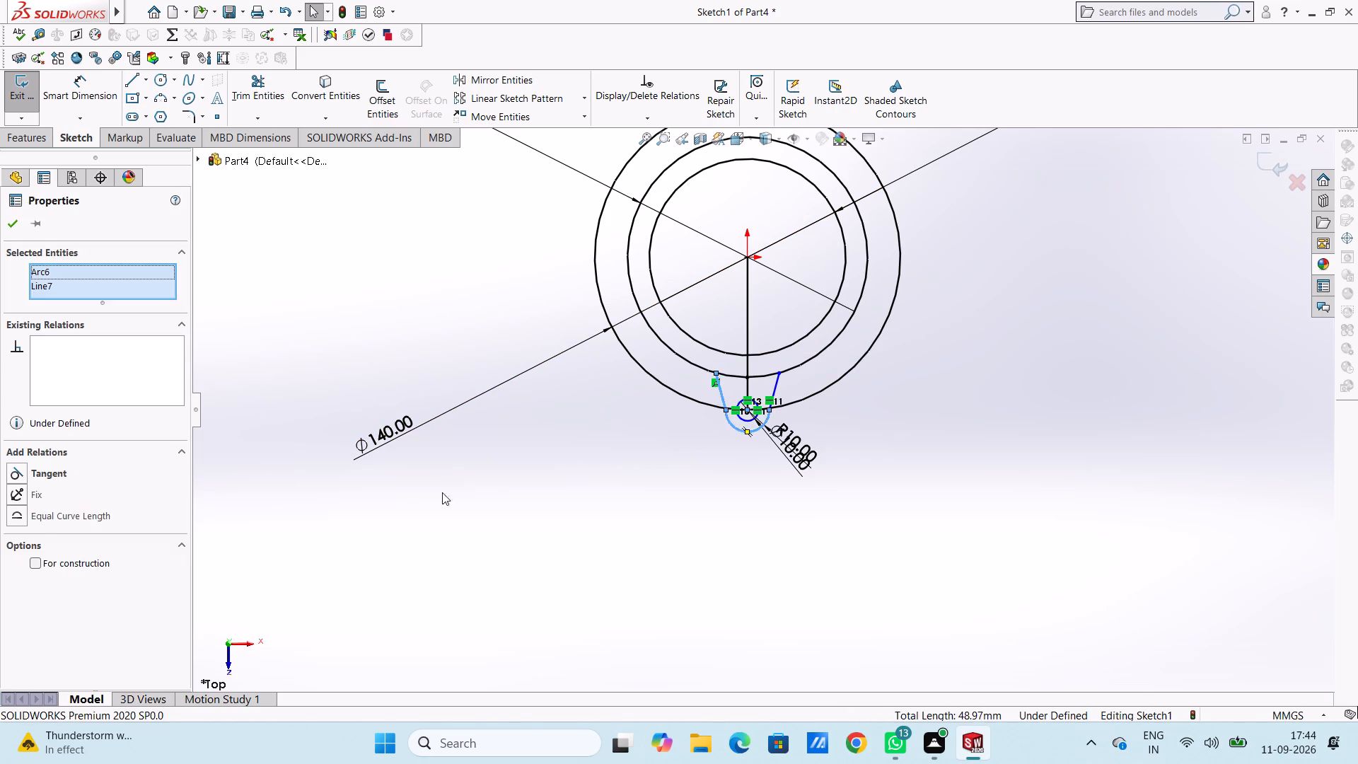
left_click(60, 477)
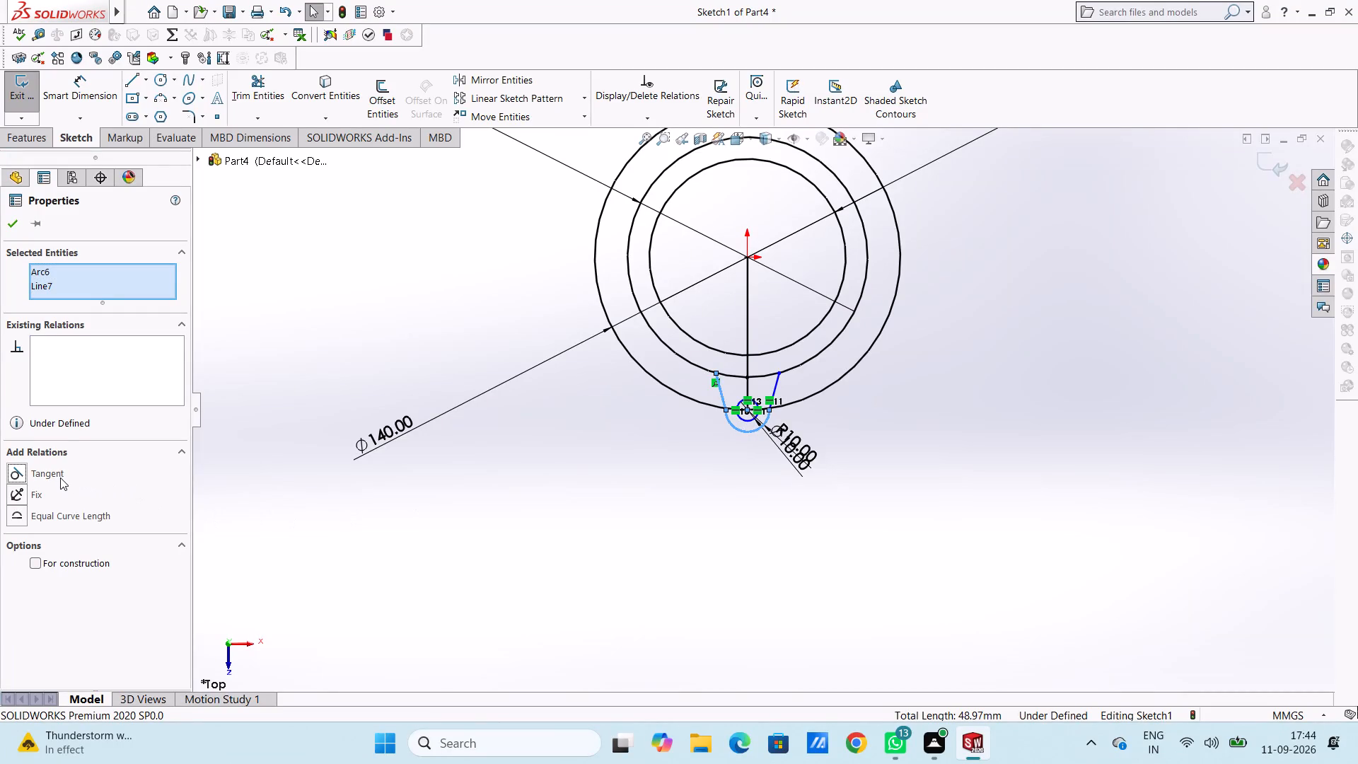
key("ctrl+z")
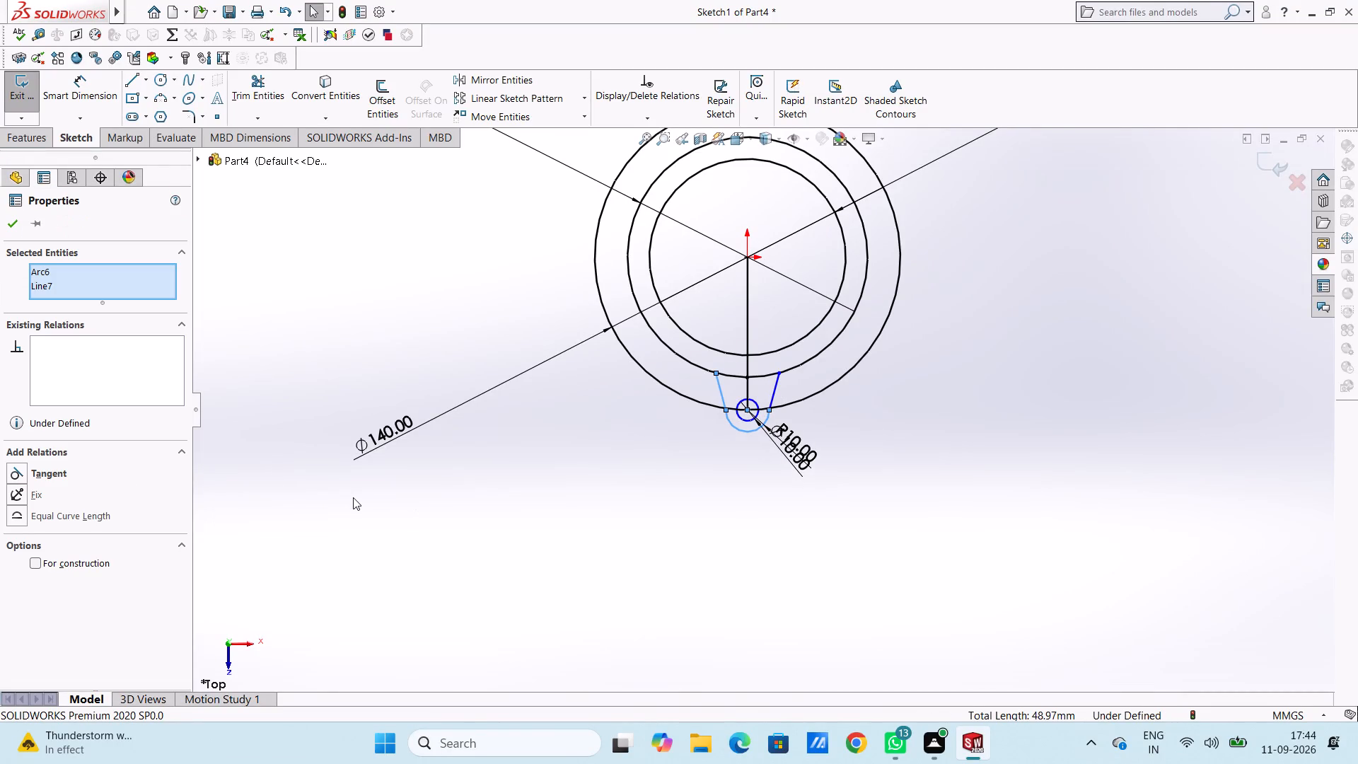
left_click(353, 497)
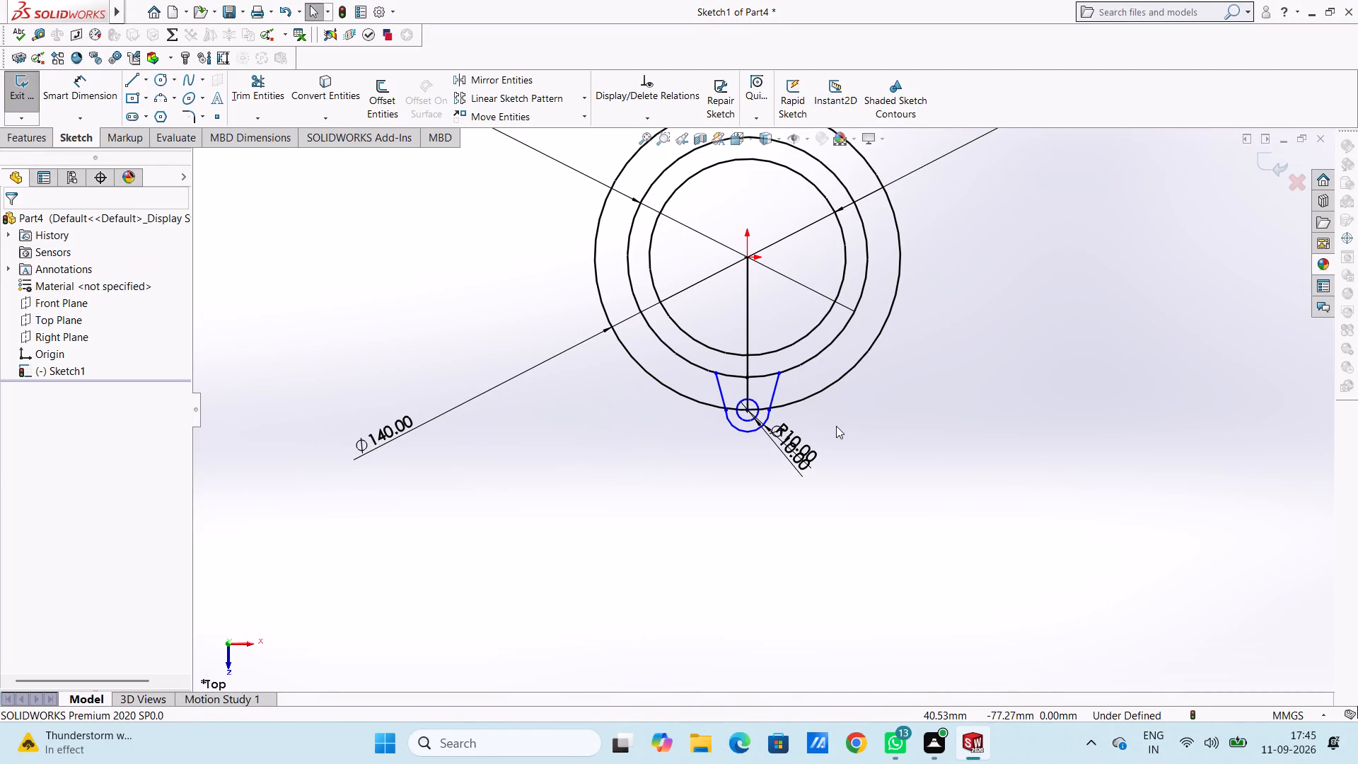
Draw a line about 20 mm long, tangent to the lug's outer arc, up to the upper end of the right-hand slanted line.
scroll(836, 426, "down", 8, "ctrl")
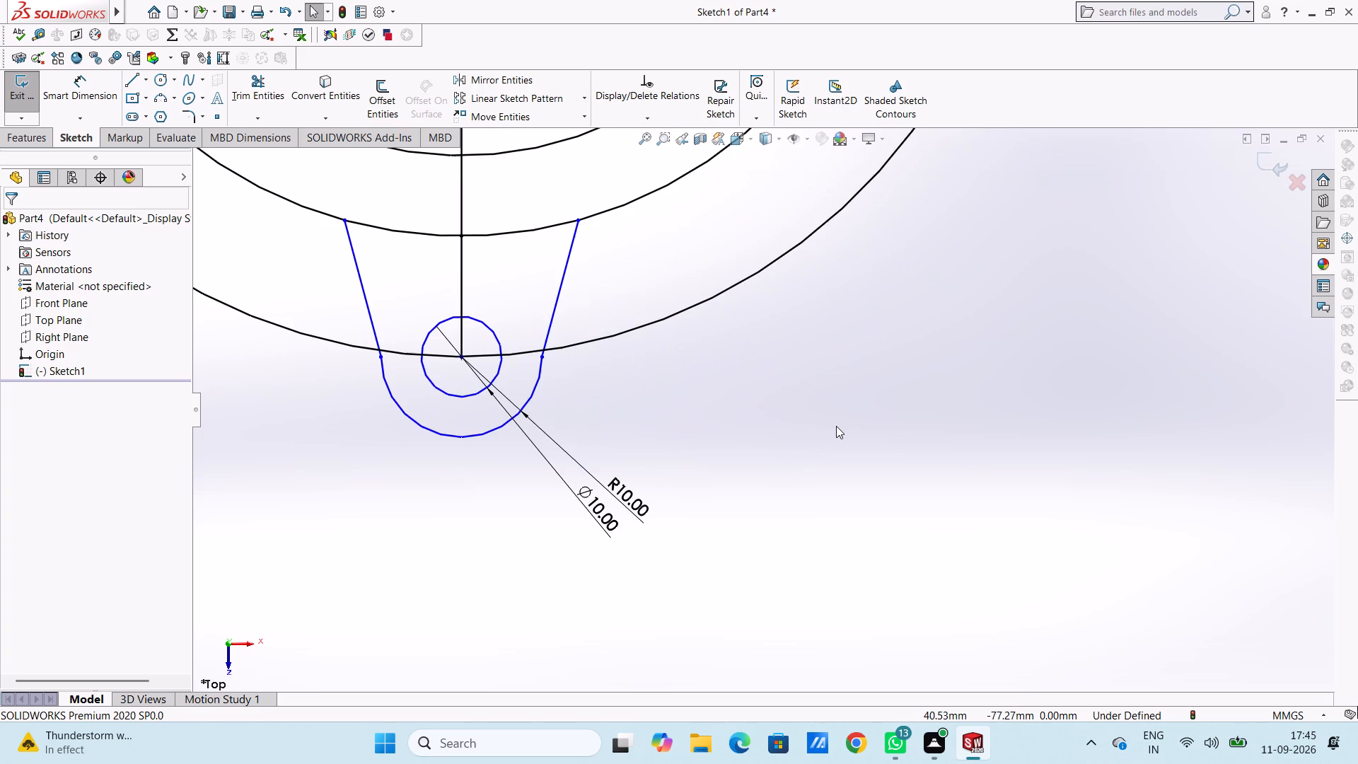
key("l")
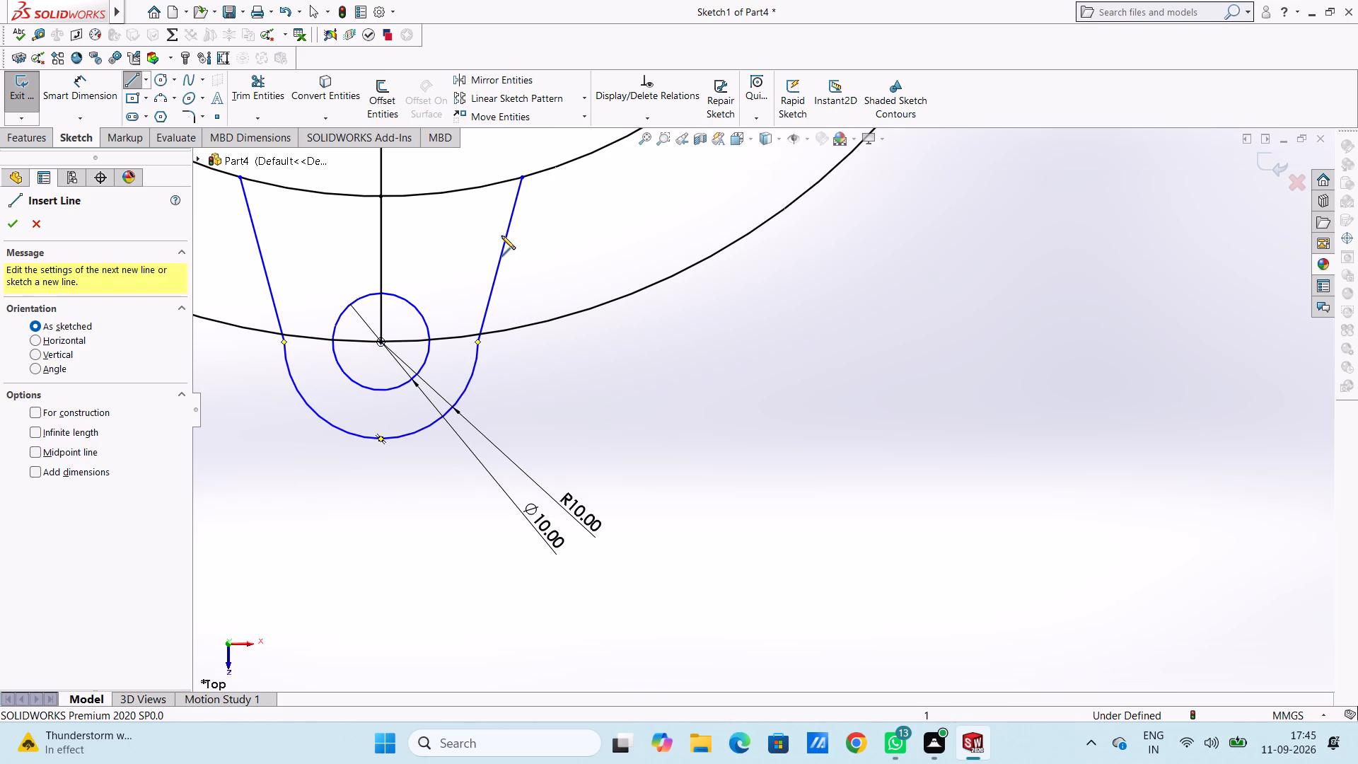
left_click(466, 387)
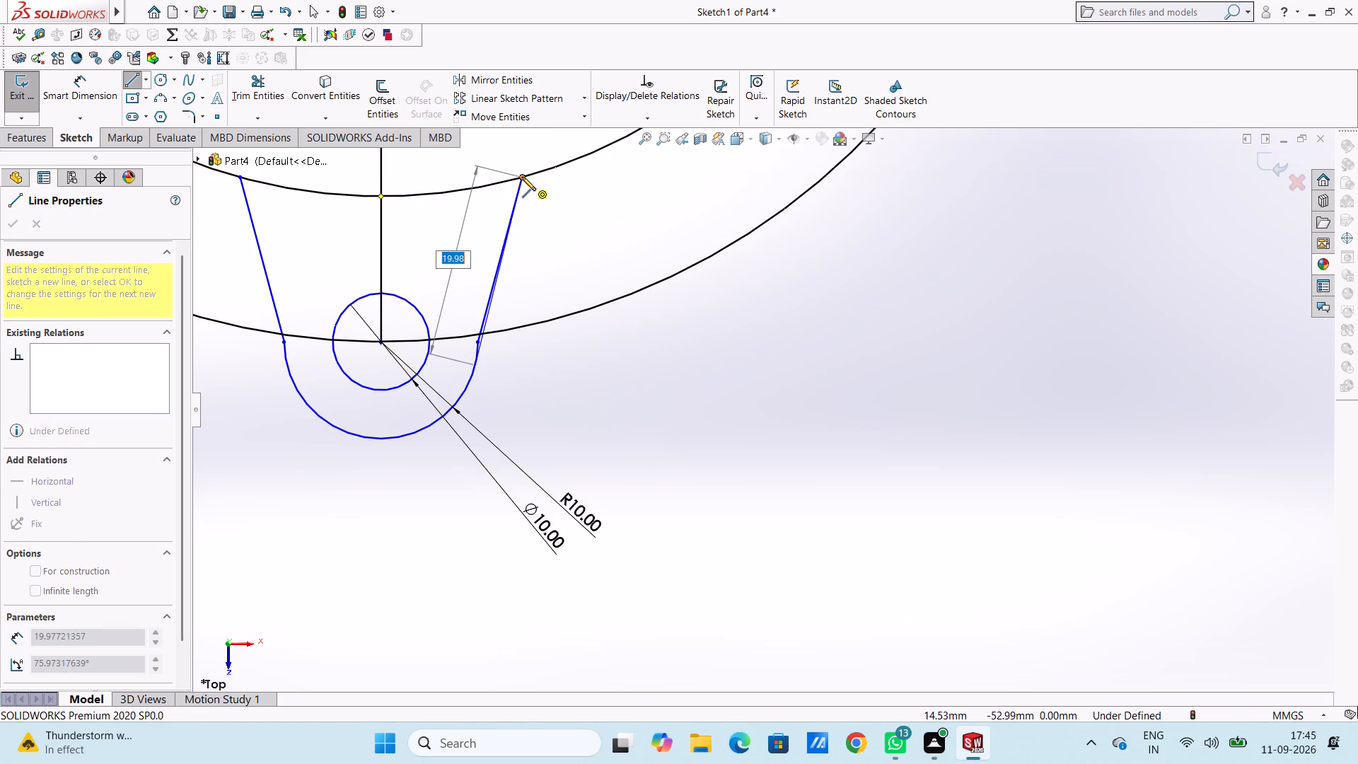
left_click(522, 177)
key("Escape")
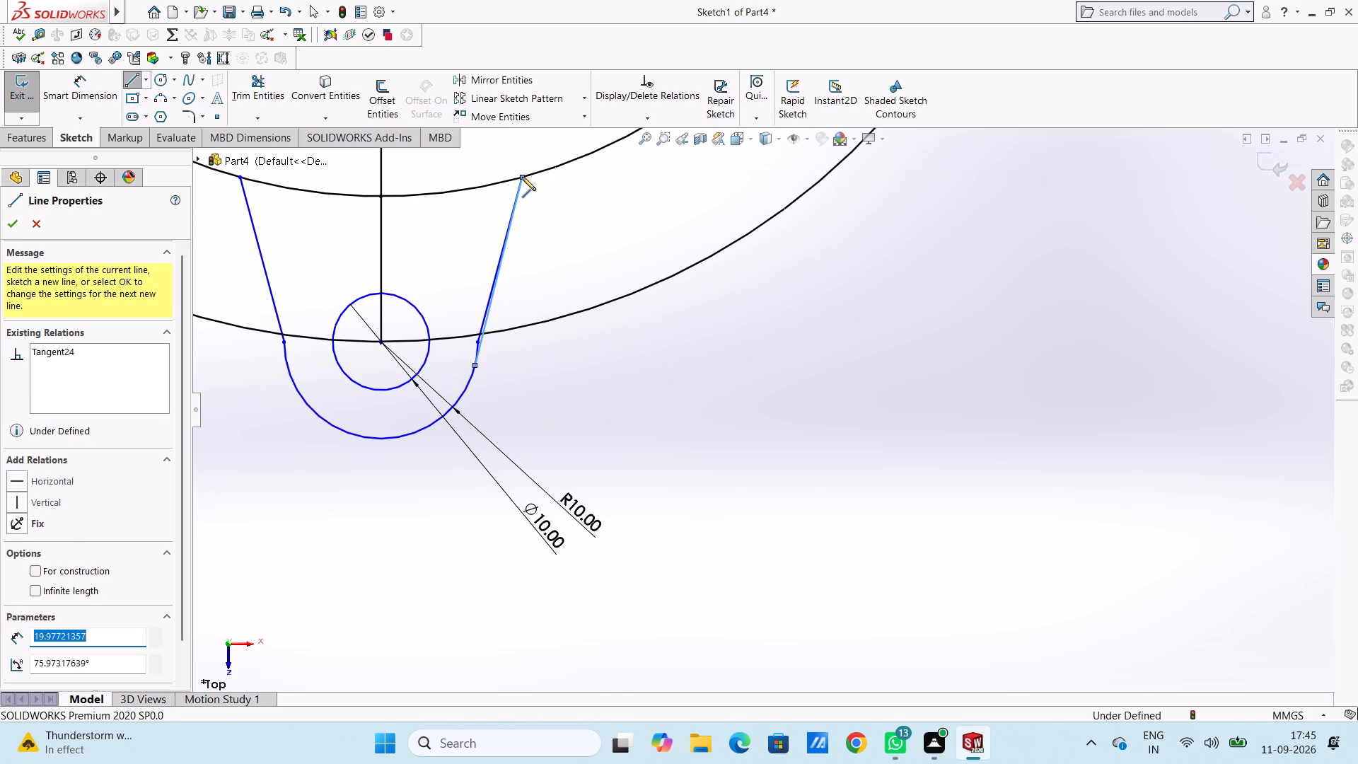
key("Escape")
key("Escape")
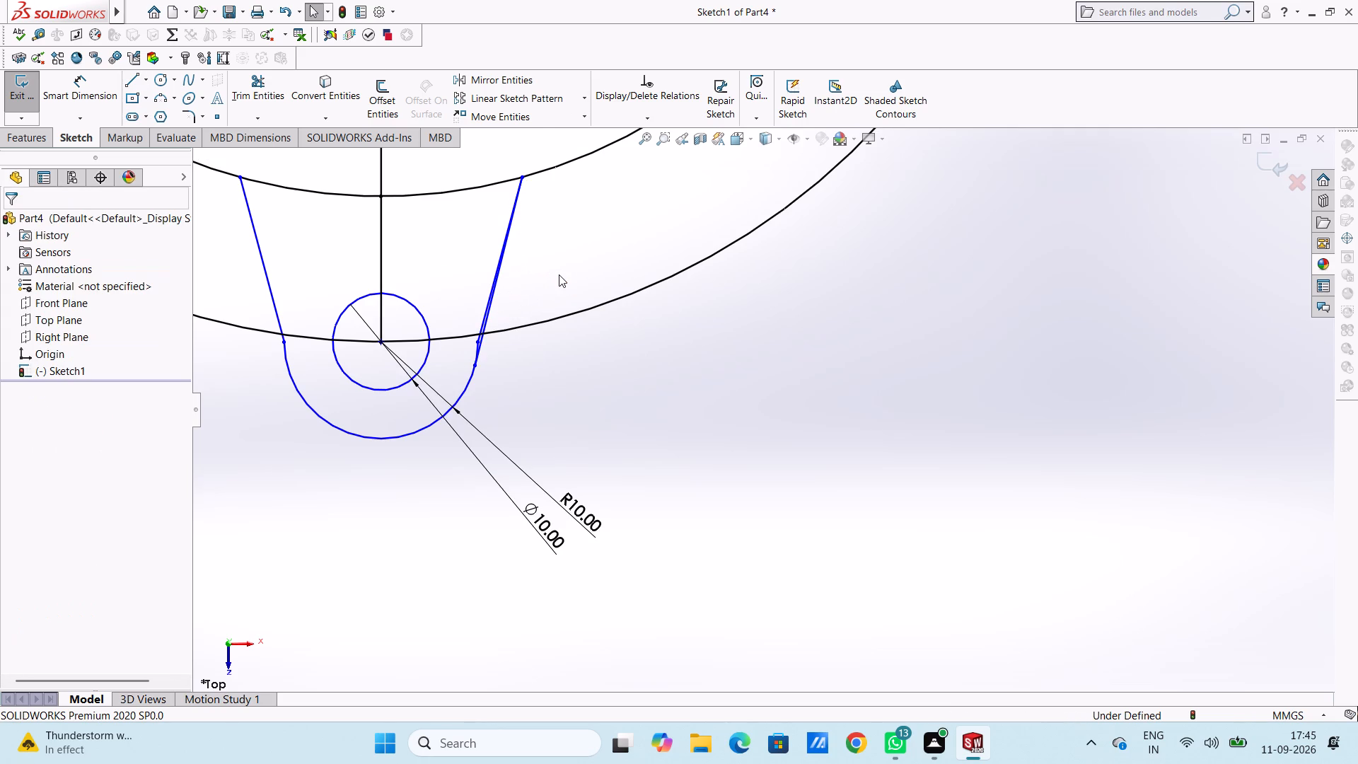
Trim away the lug's original right-hand slanted line and the short arc piece above the new tangent point.
scroll(559, 274, "down", 4, "ctrl")
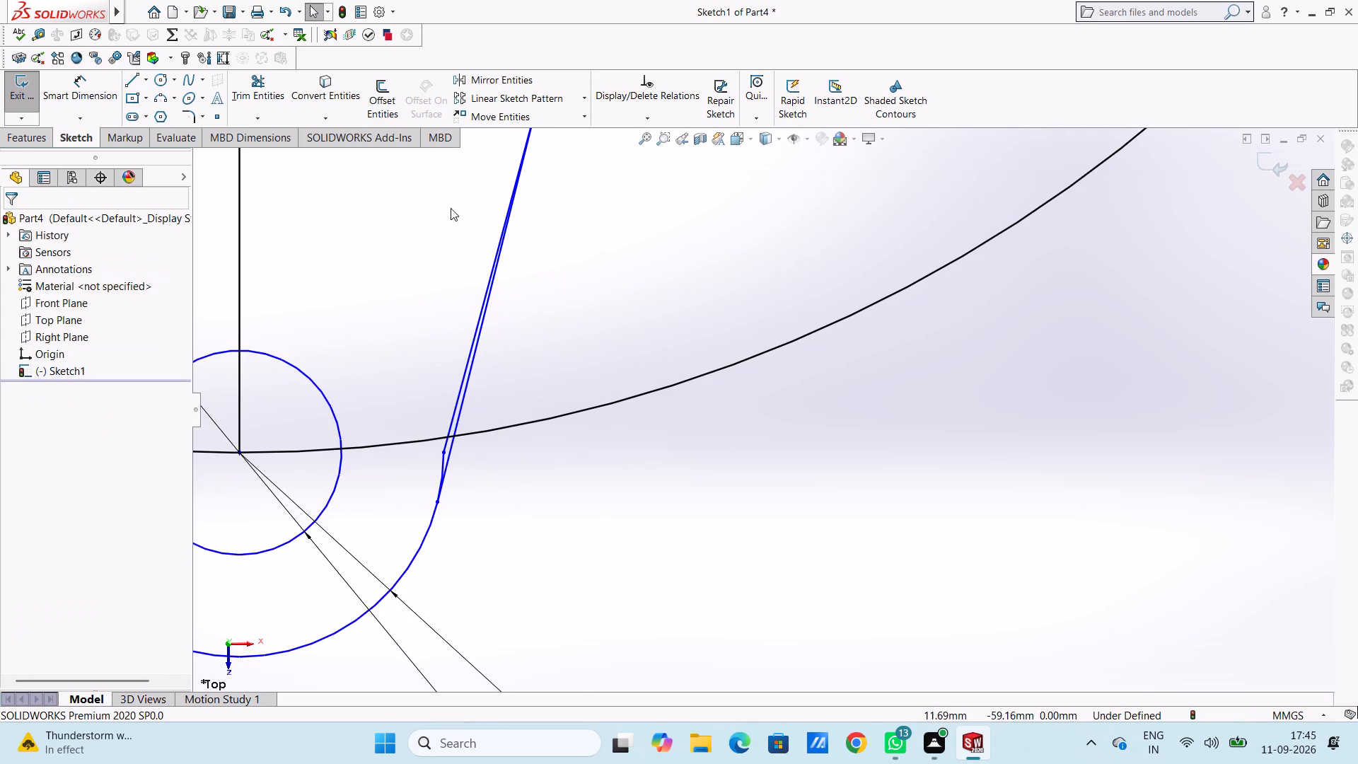
left_click(258, 83)
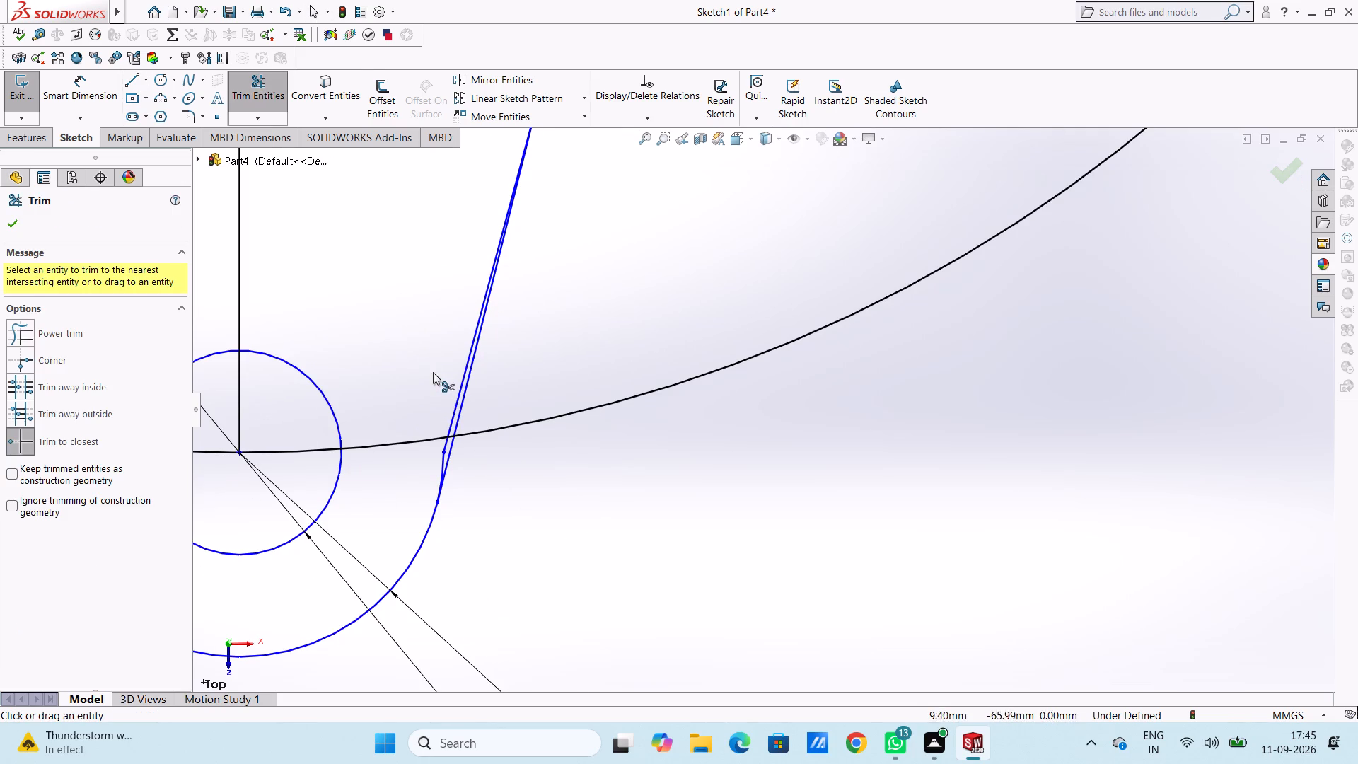
left_click(458, 393)
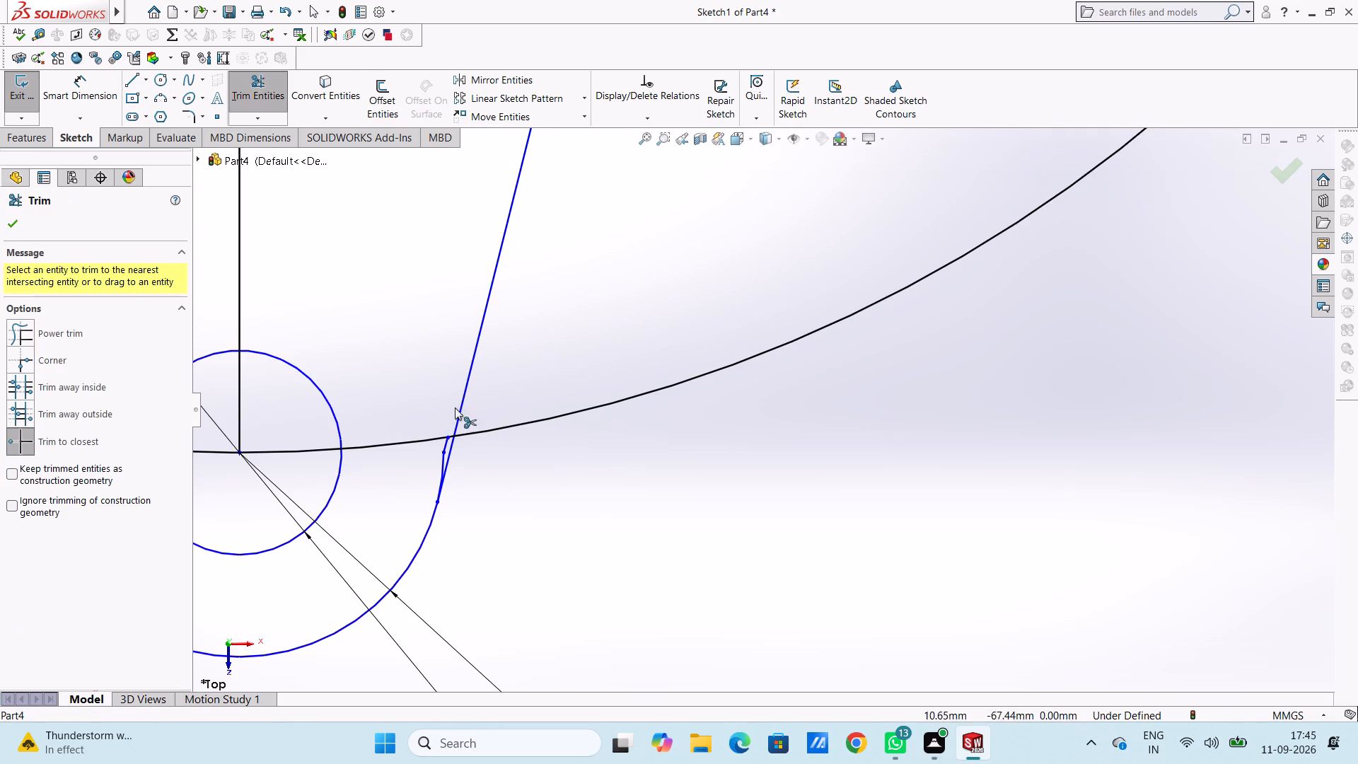
left_click(444, 451)
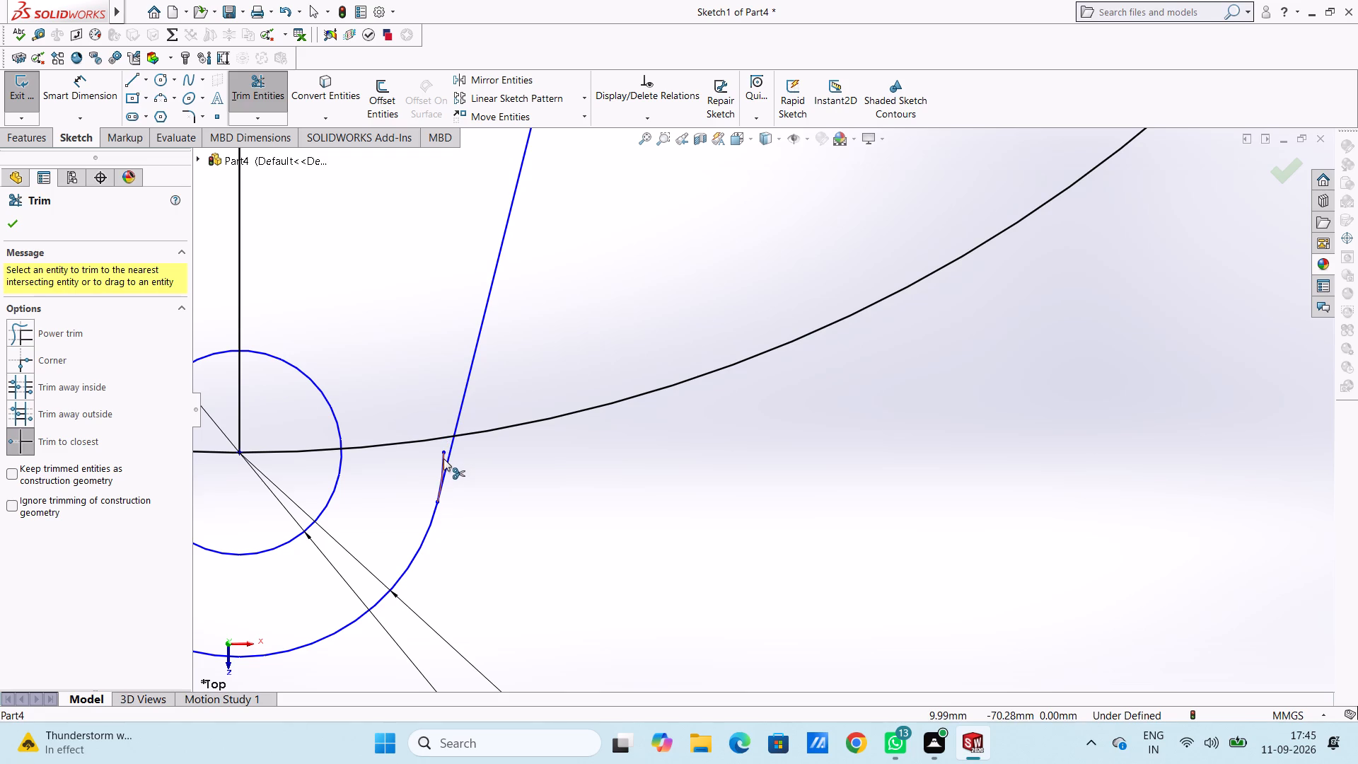
left_click(443, 458)
scroll(443, 458, "up", 7, "ctrl")
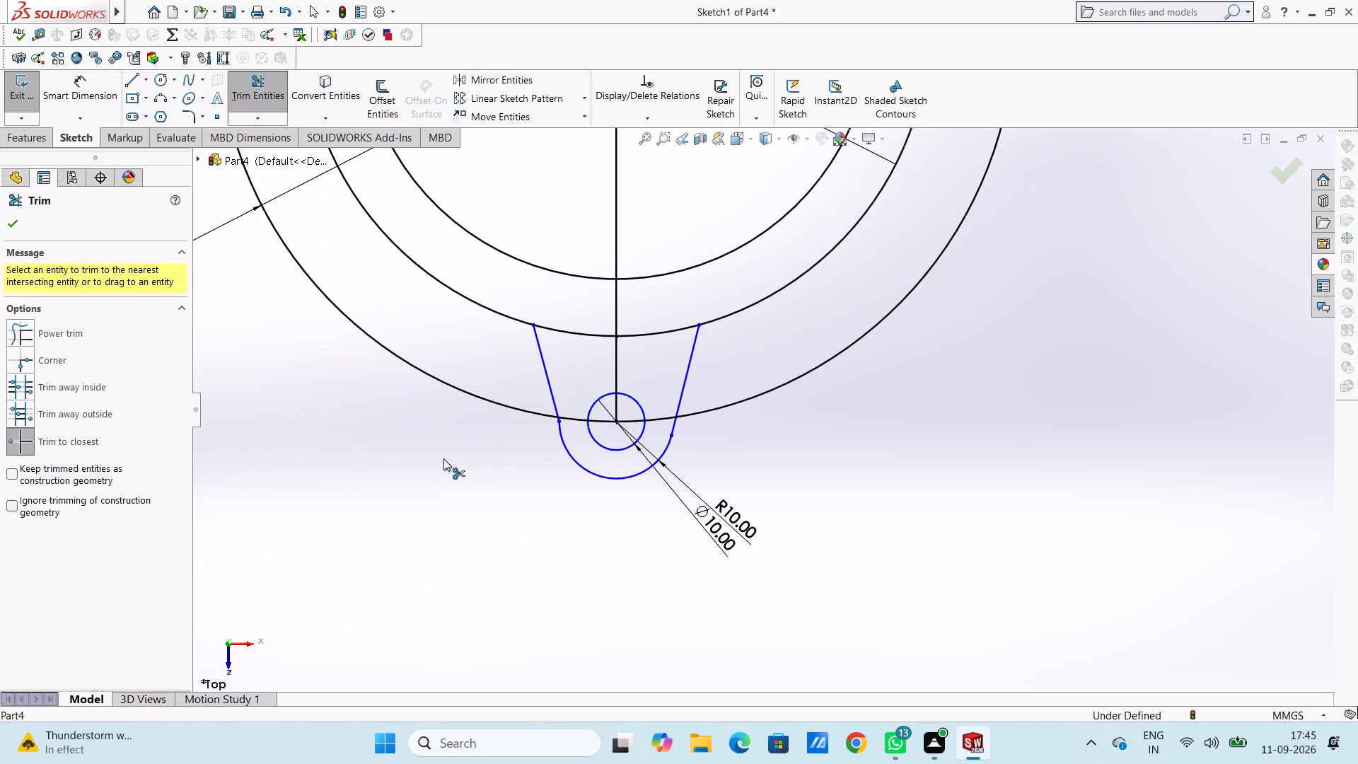
key("Escape")
key("Escape")
Draw a line about 20 mm long, tangent to the lug's outer arc, up to the upper end of the left-hand slanted line.
key("l")
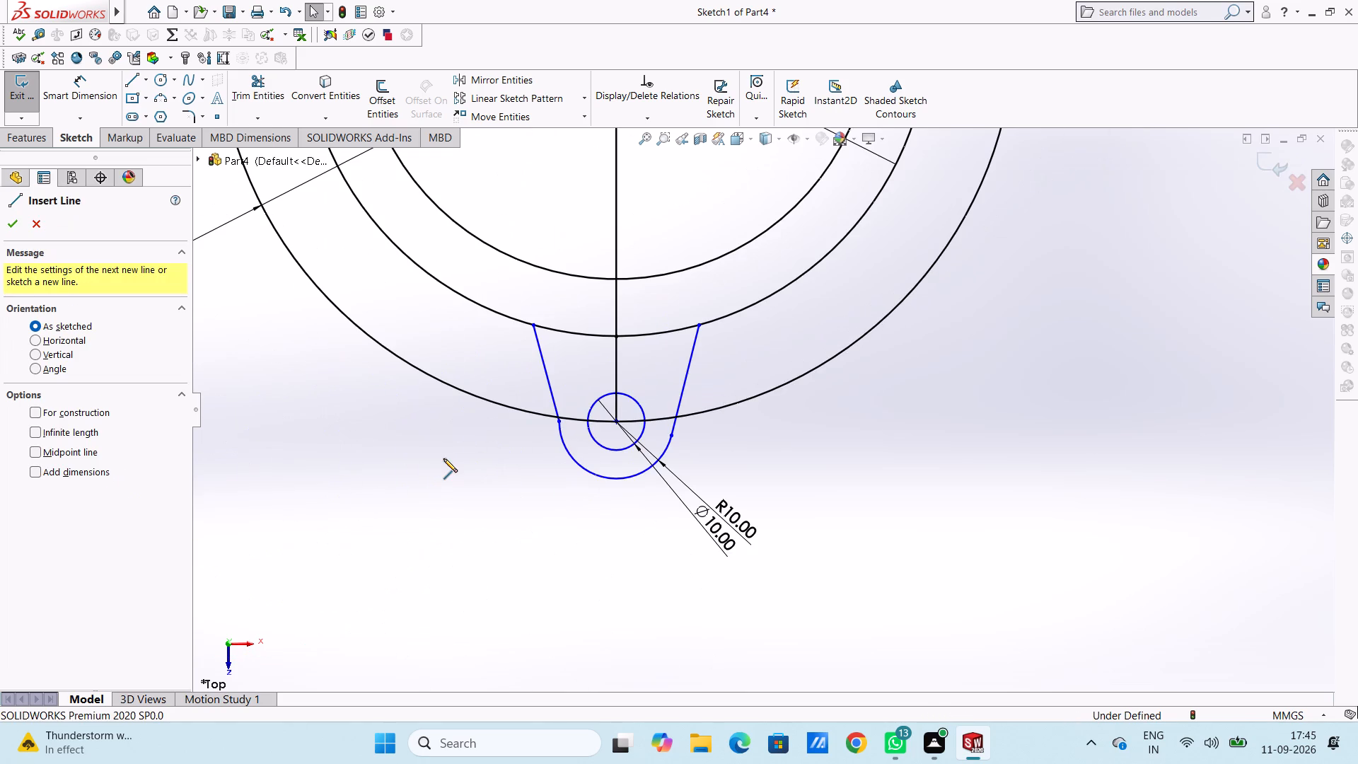
left_click(560, 435)
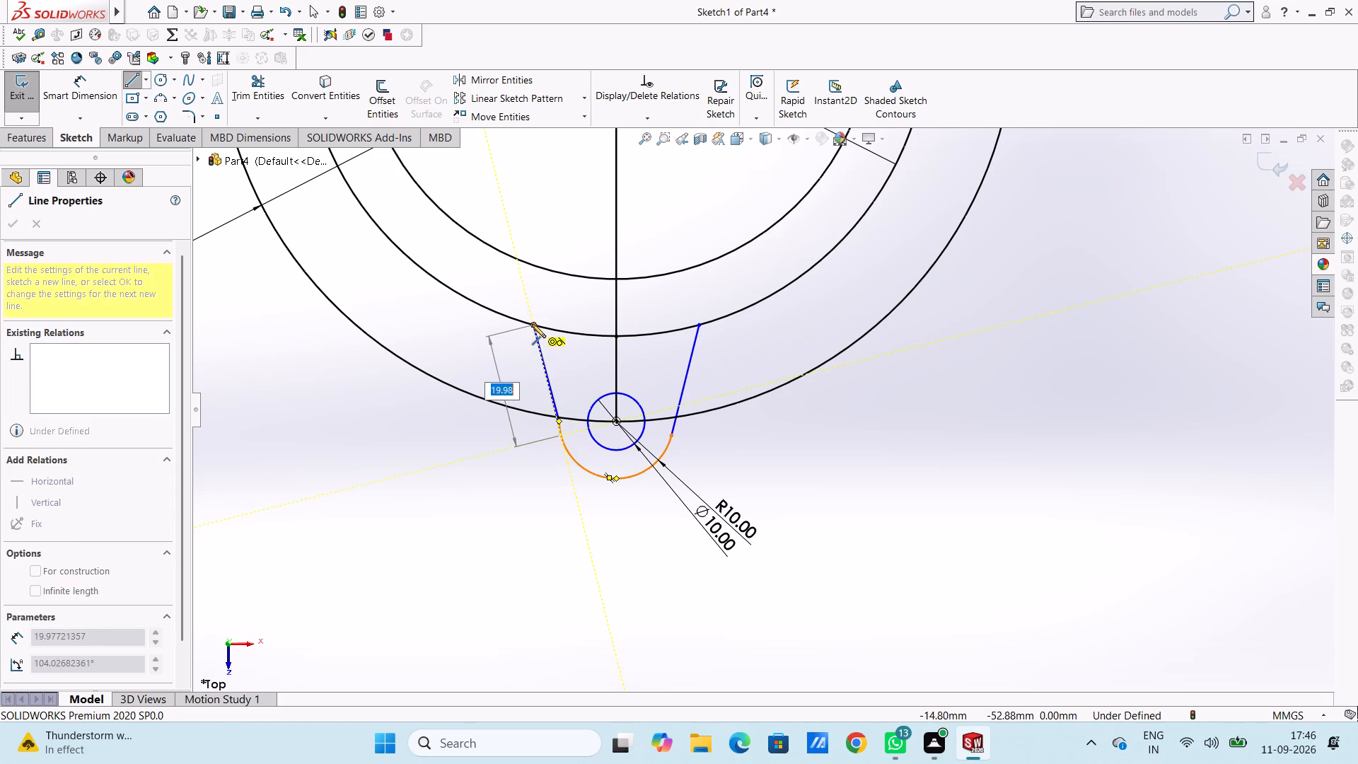
left_click(532, 324)
key("Escape")
key("Escape")
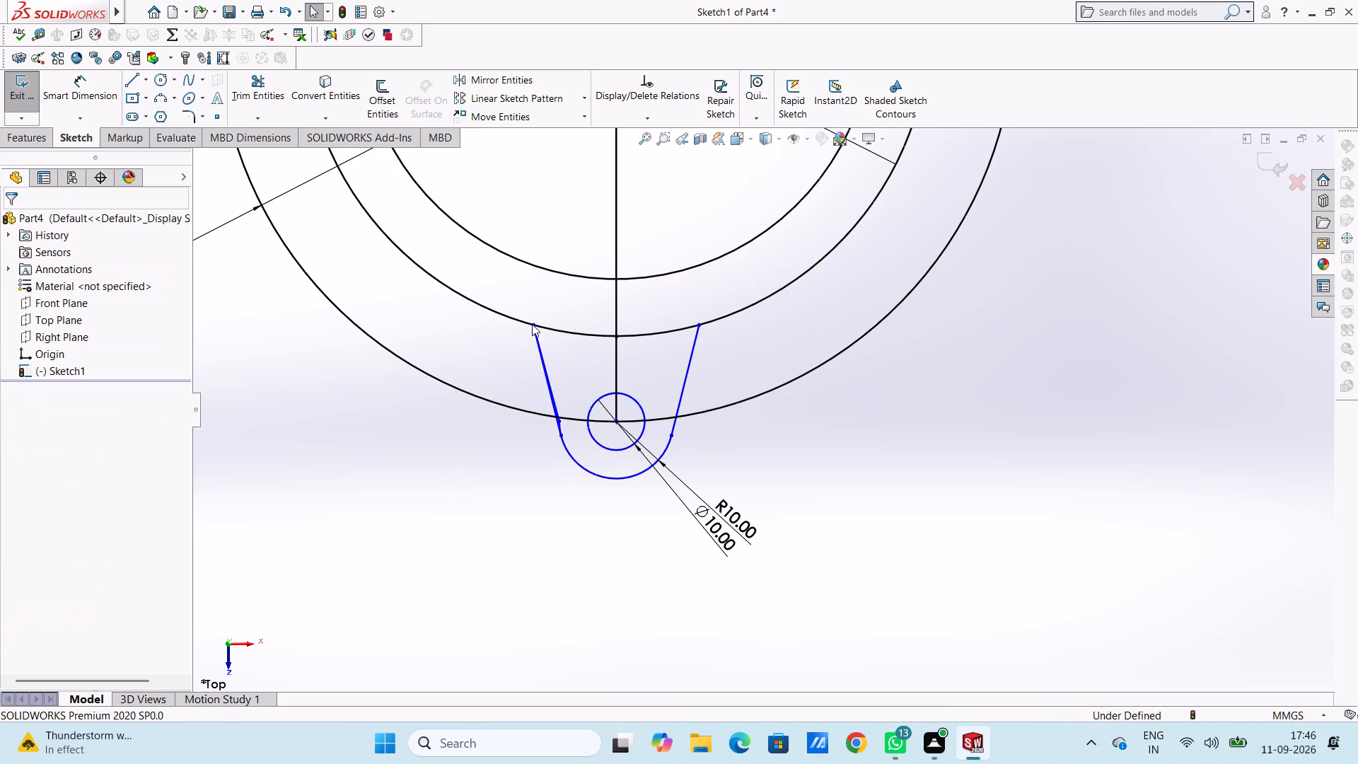
Trim away the lug's original left-hand slanted line and the short arc piece above the new tangent point.
left_click(256, 83)
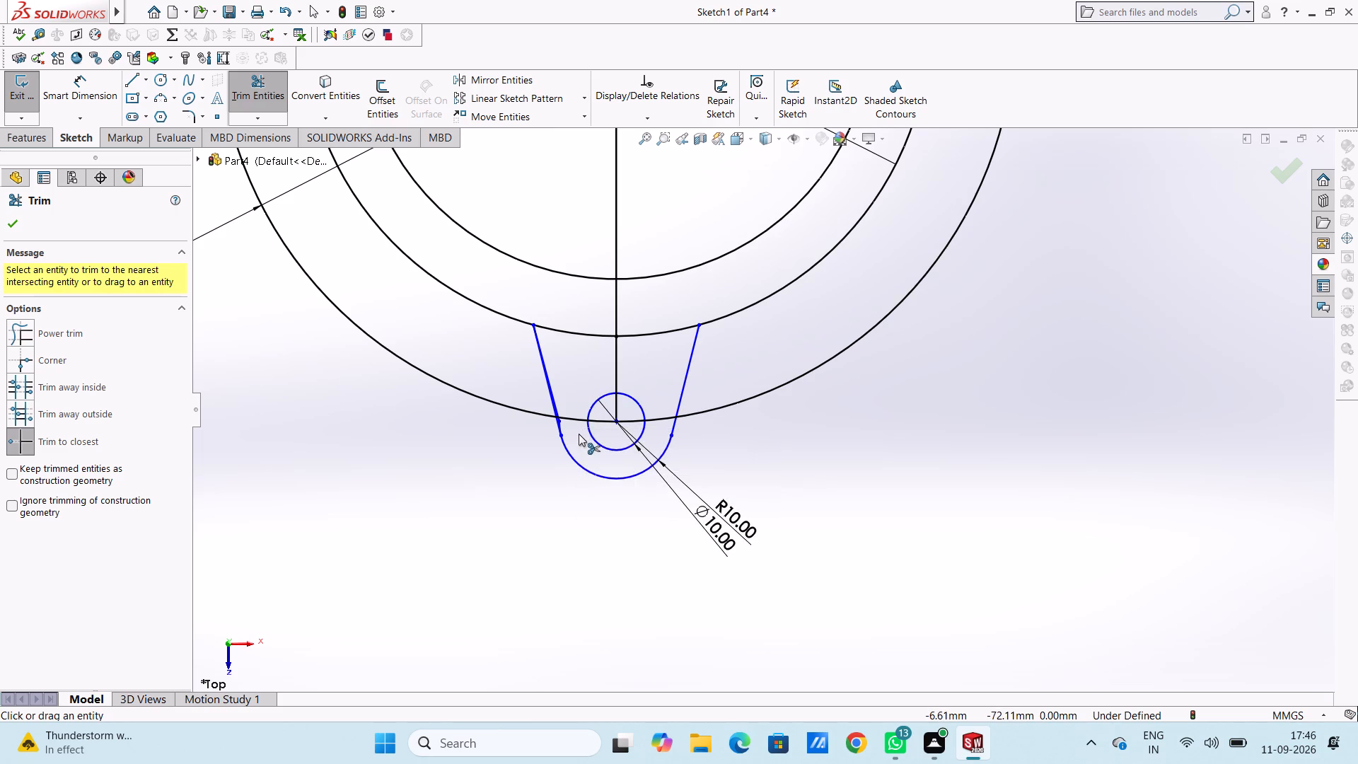
scroll(579, 434, "down", 4, "ctrl")
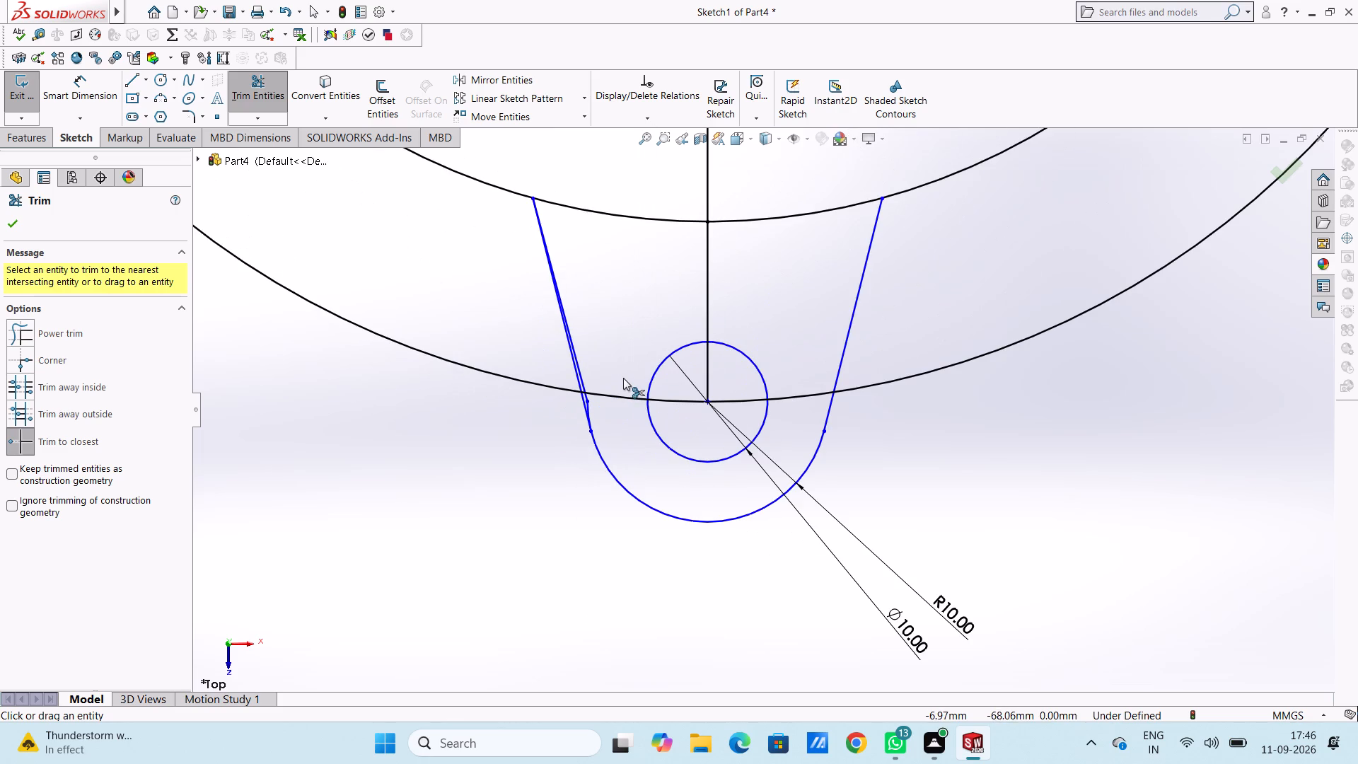
scroll(623, 378, "down", 5, "ctrl")
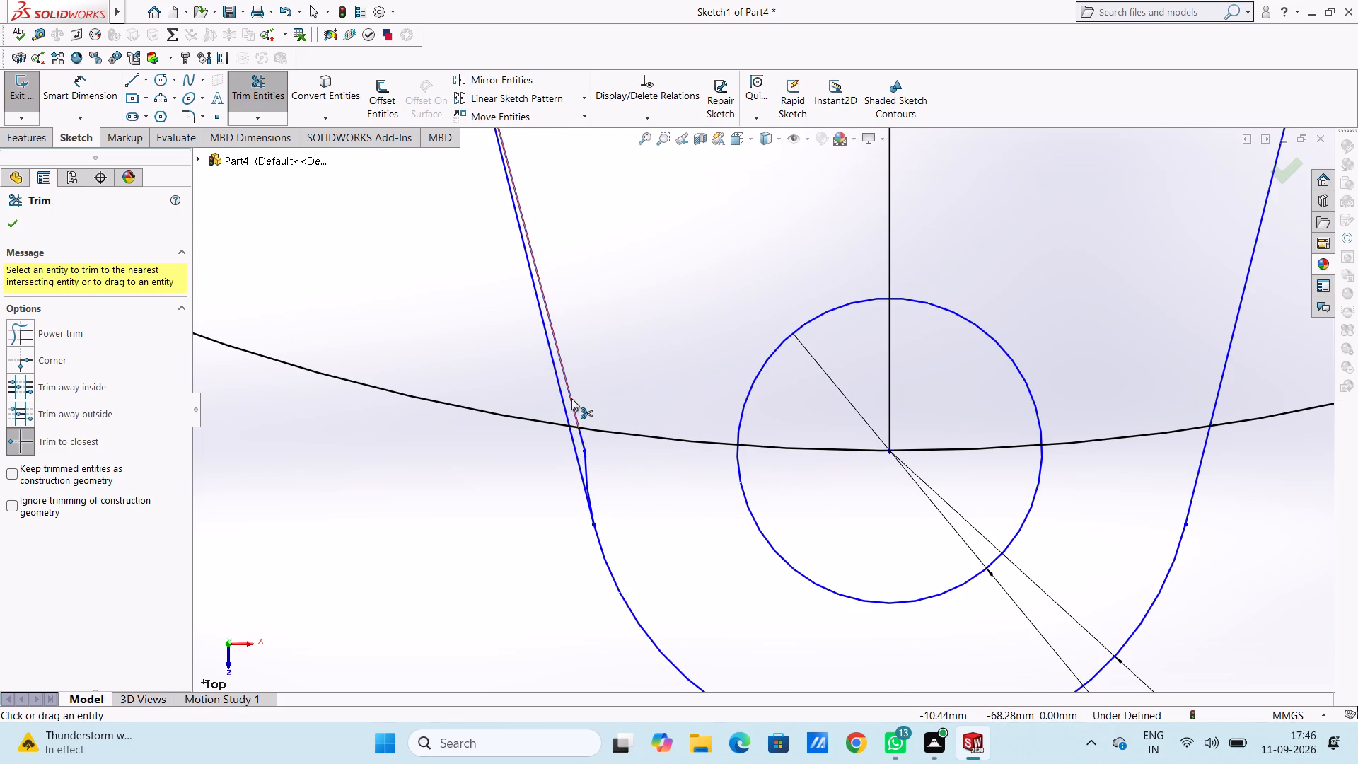
left_click(571, 398)
left_click(583, 438)
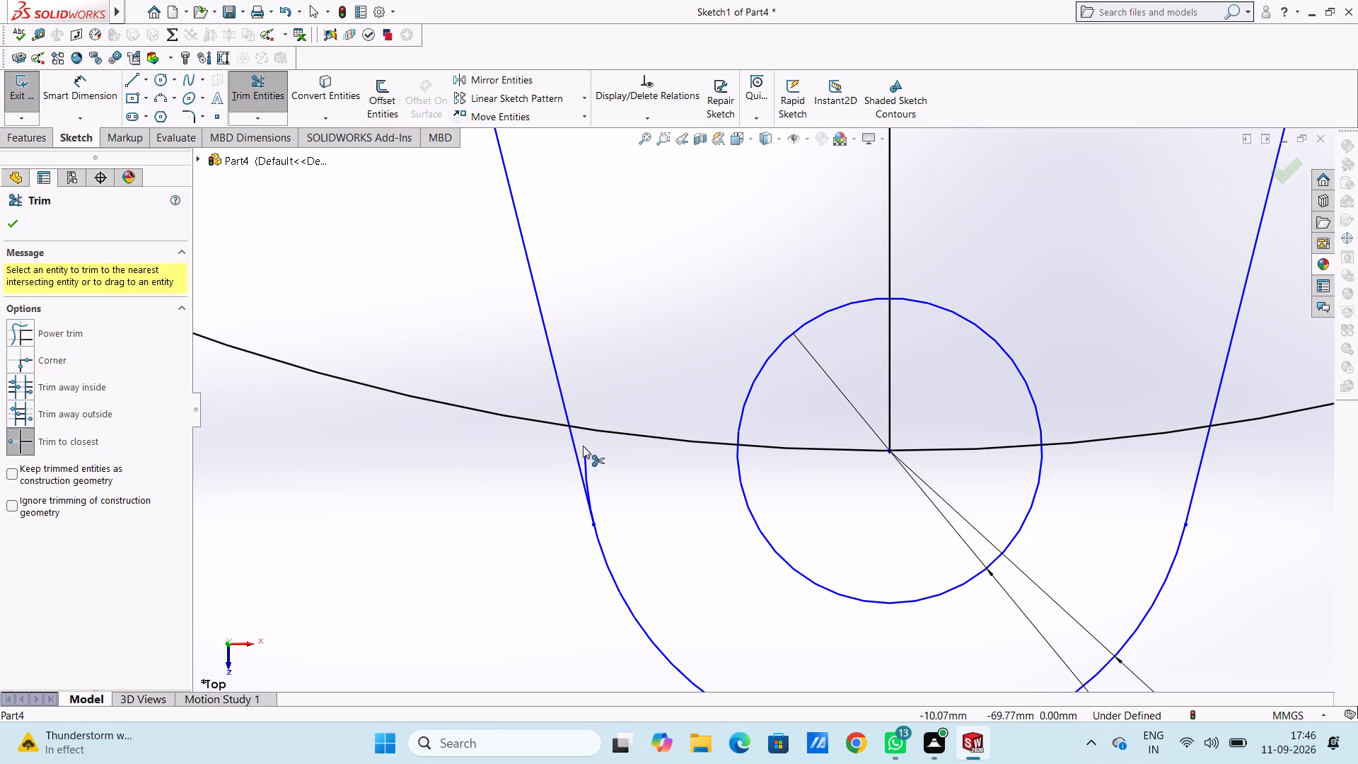
left_click(584, 457)
key("Escape")
key("Escape")
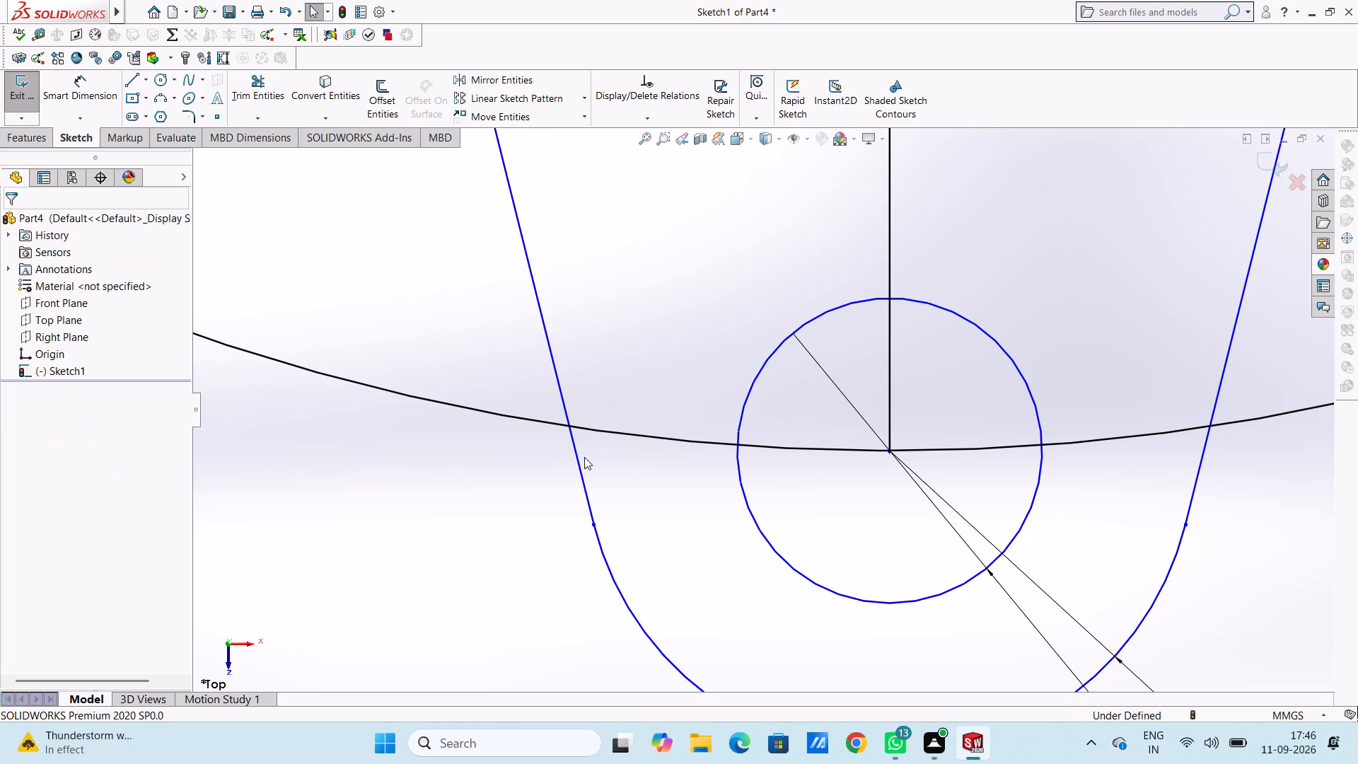
Delete the 140 mm circle that passes through the lug's centre.
scroll(584, 457, "up", 10, "ctrl")
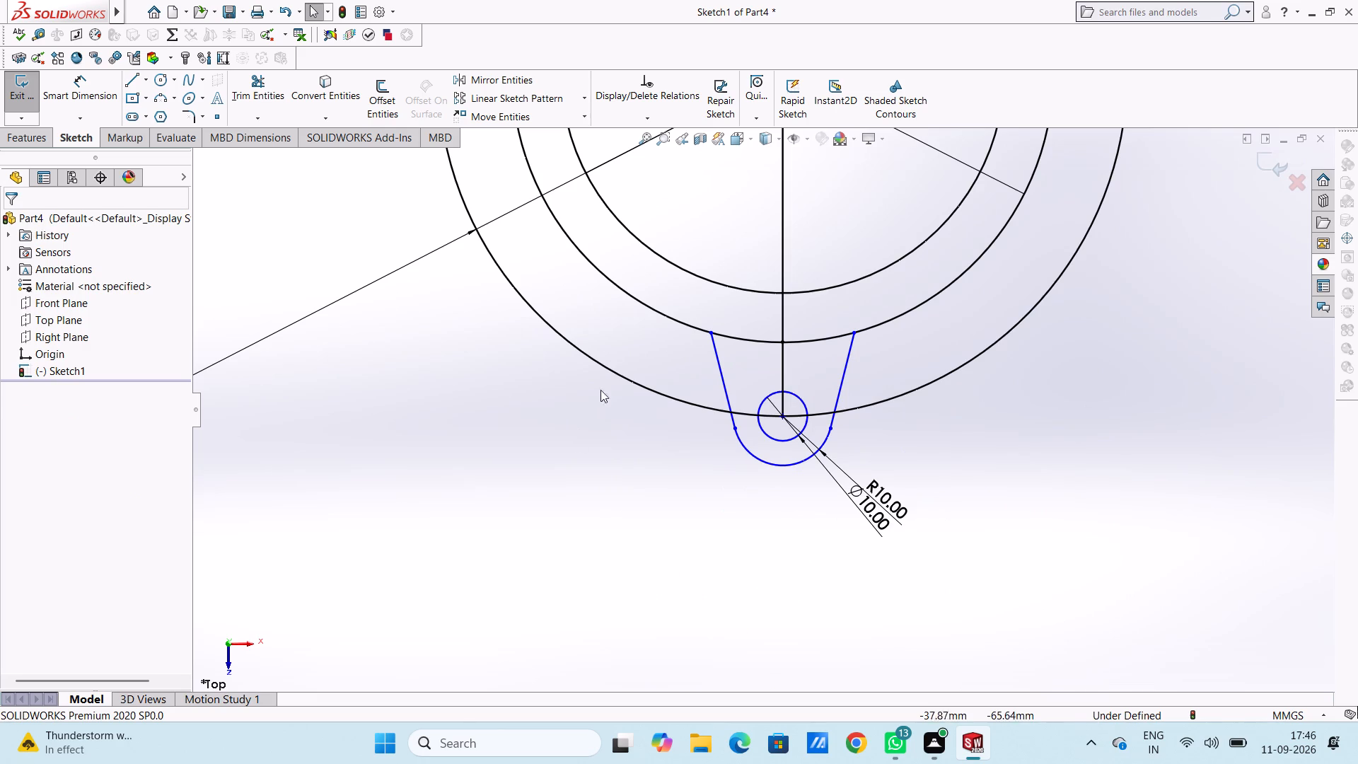
left_click(619, 376)
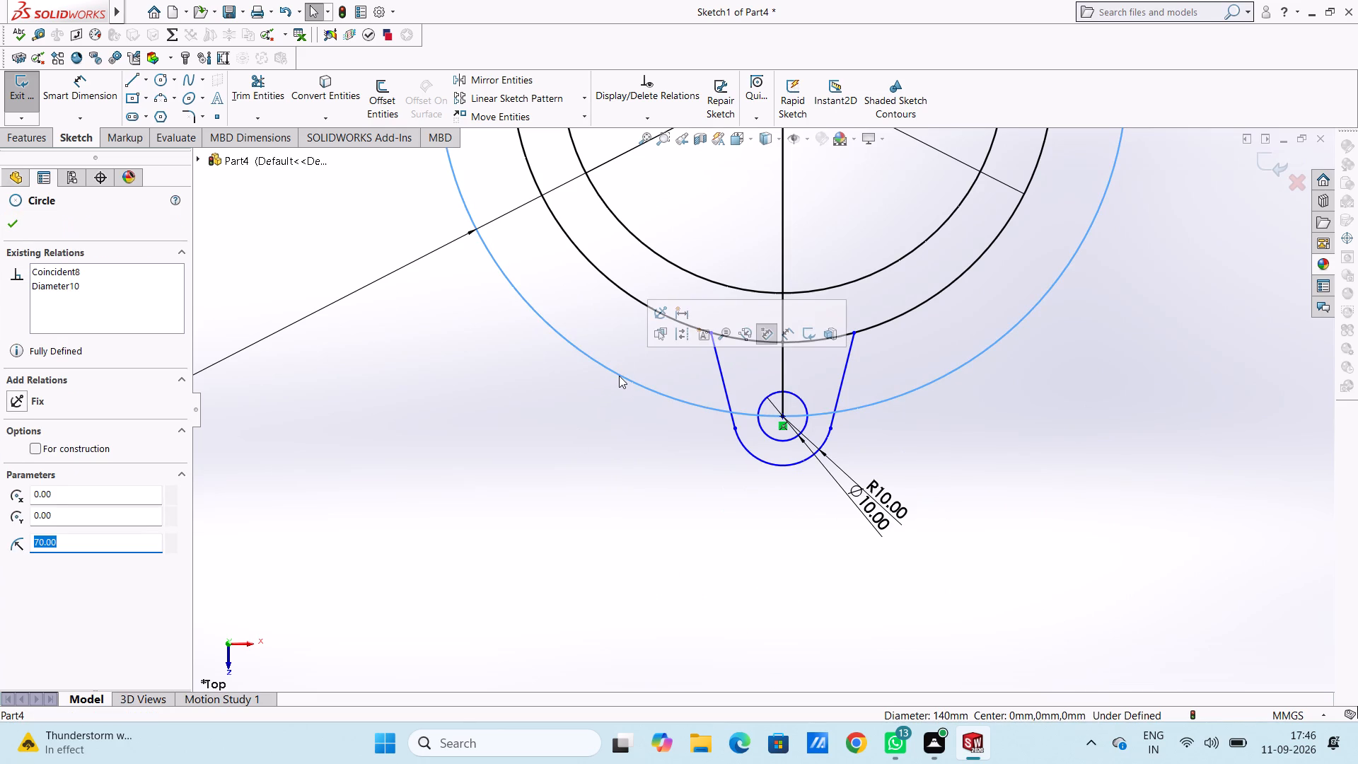
key("Delete")
left_click(600, 375)
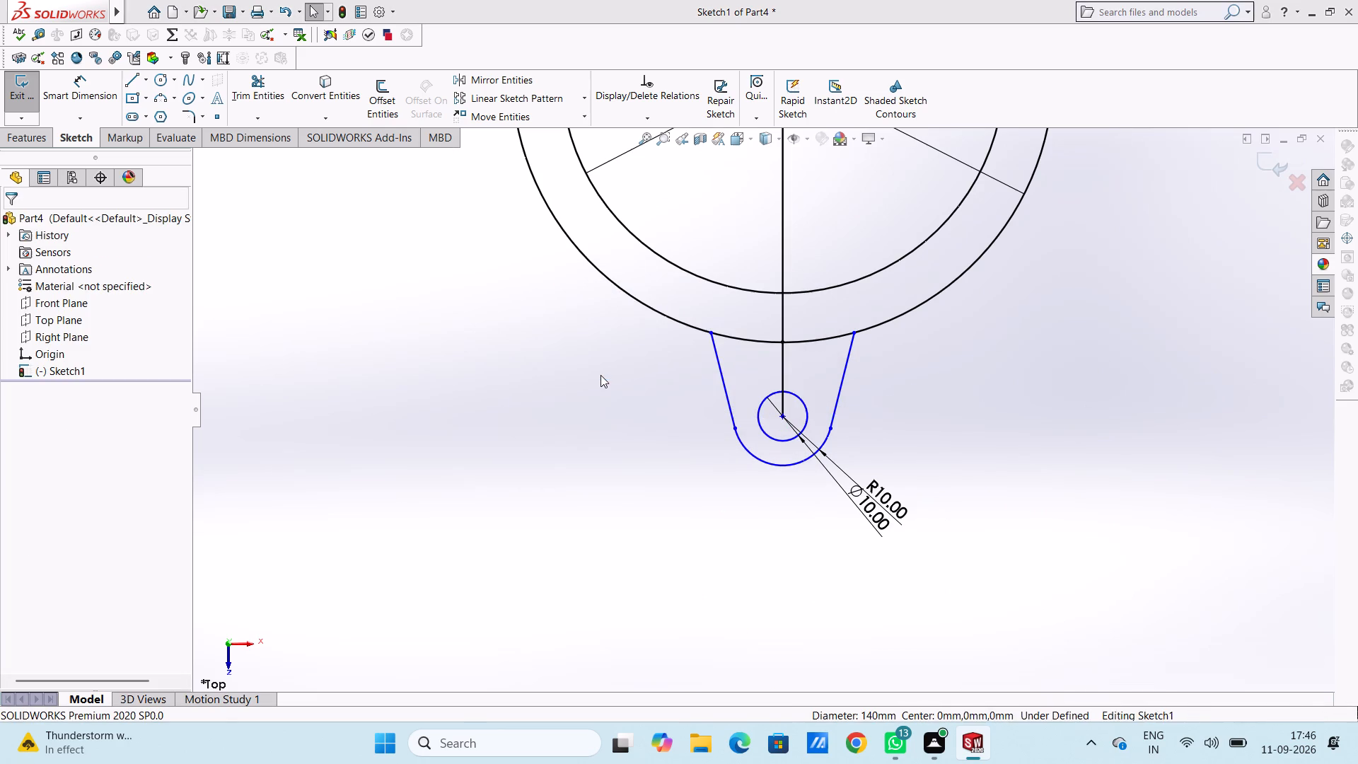
Circular-pattern the lug's two slanted sides, end arc and 10 mm hole about the origin, 3 equally spaced instances over 360 degrees.
left_click(719, 371)
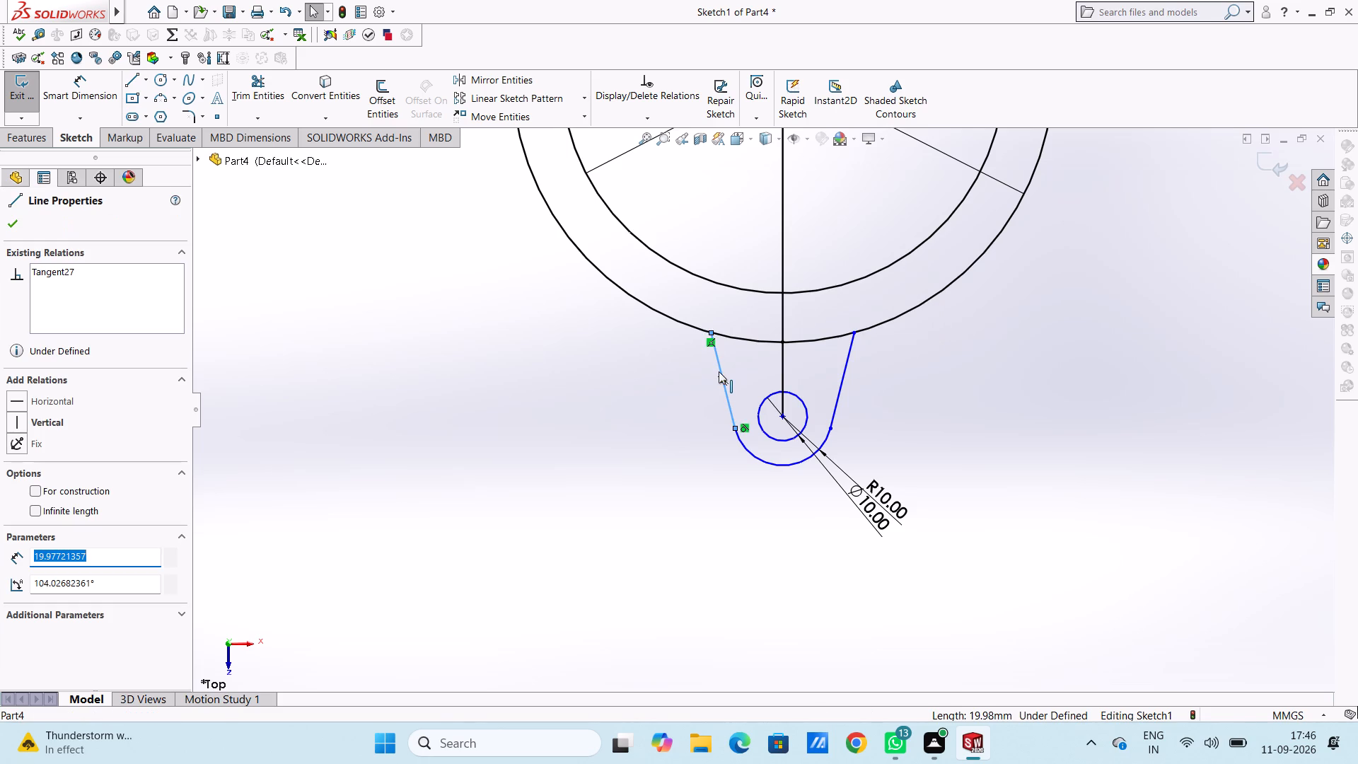
left_click(753, 452, "ctrl")
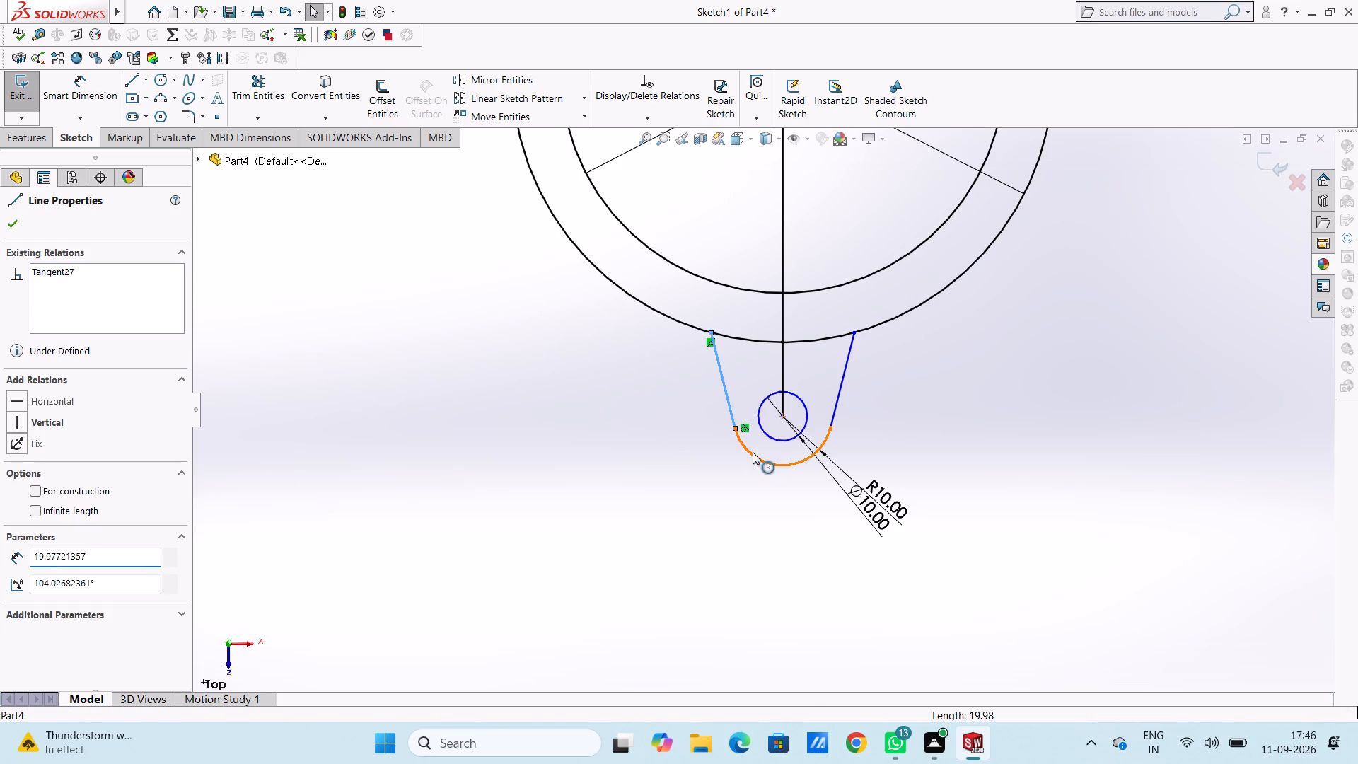
left_click(777, 391, "ctrl")
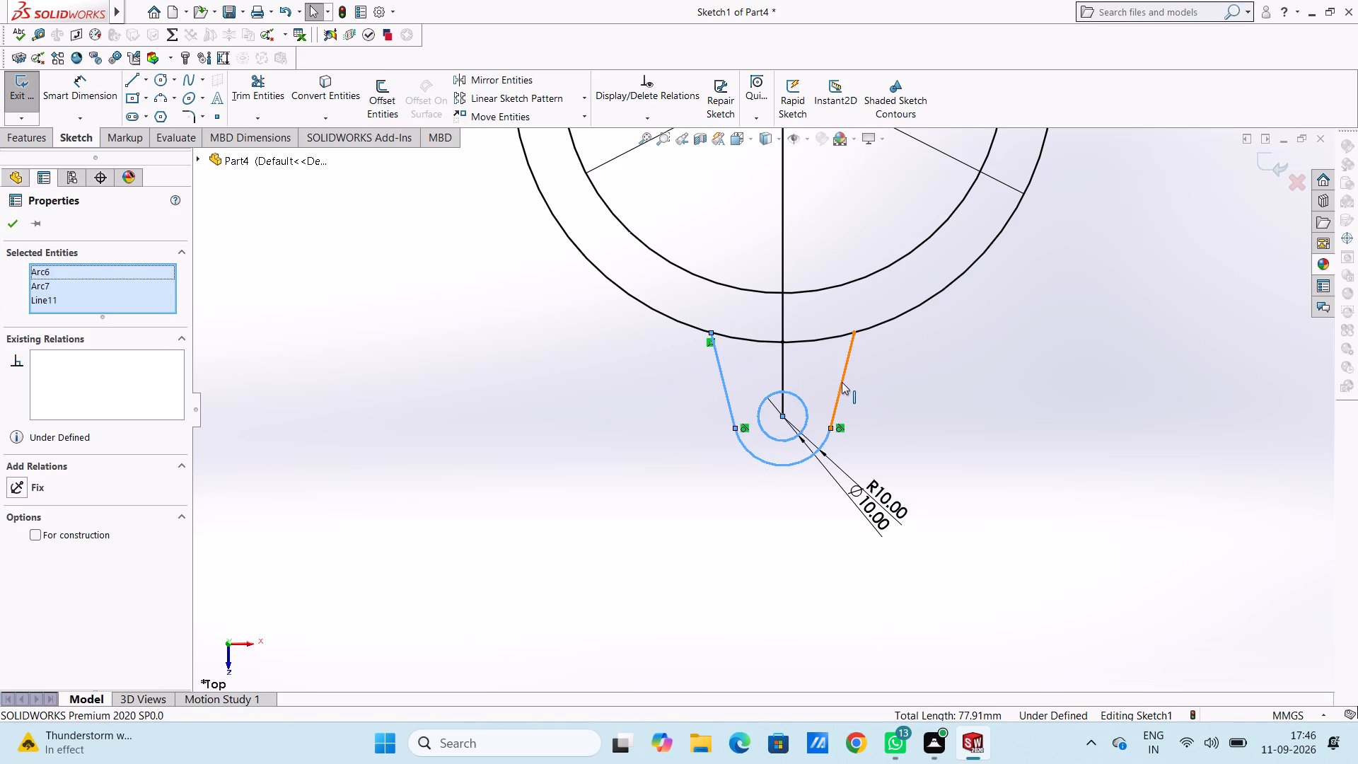
left_click(841, 382, "ctrl")
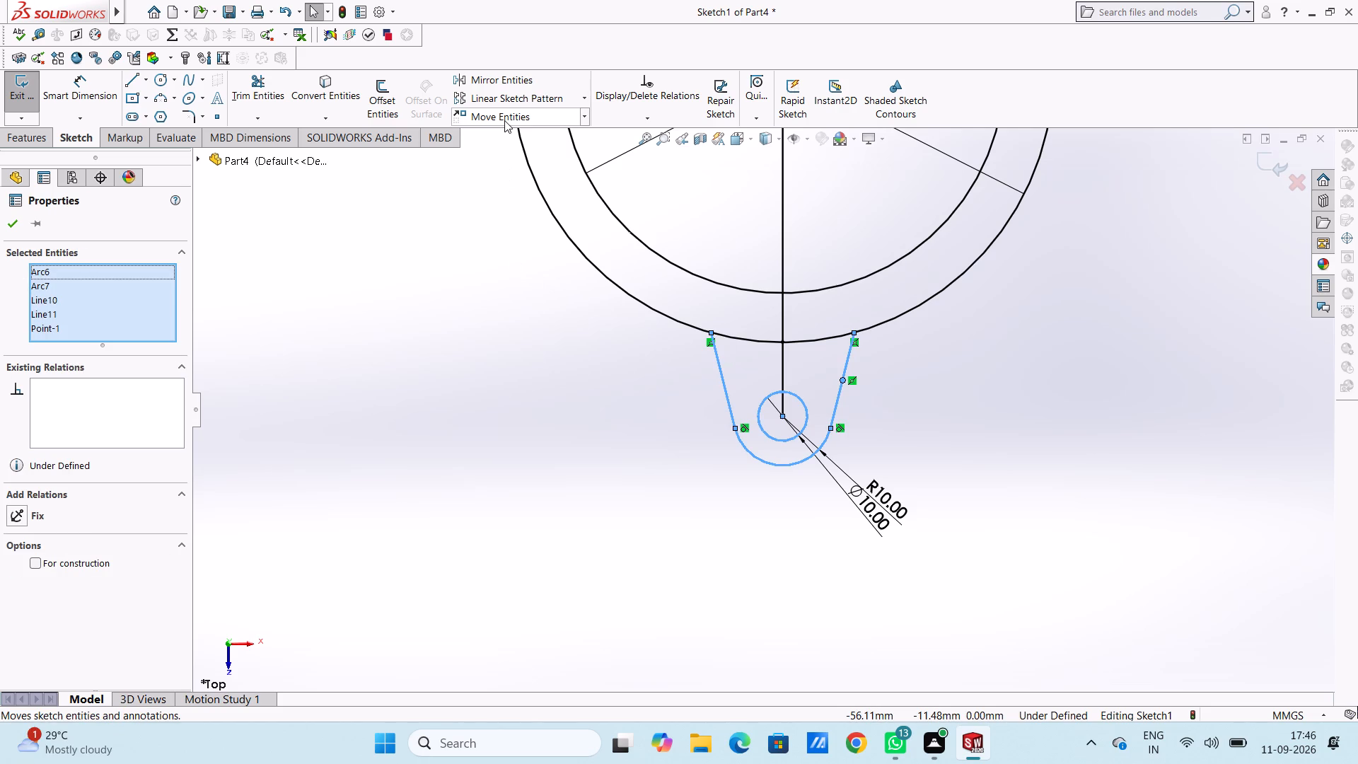
left_click(587, 100)
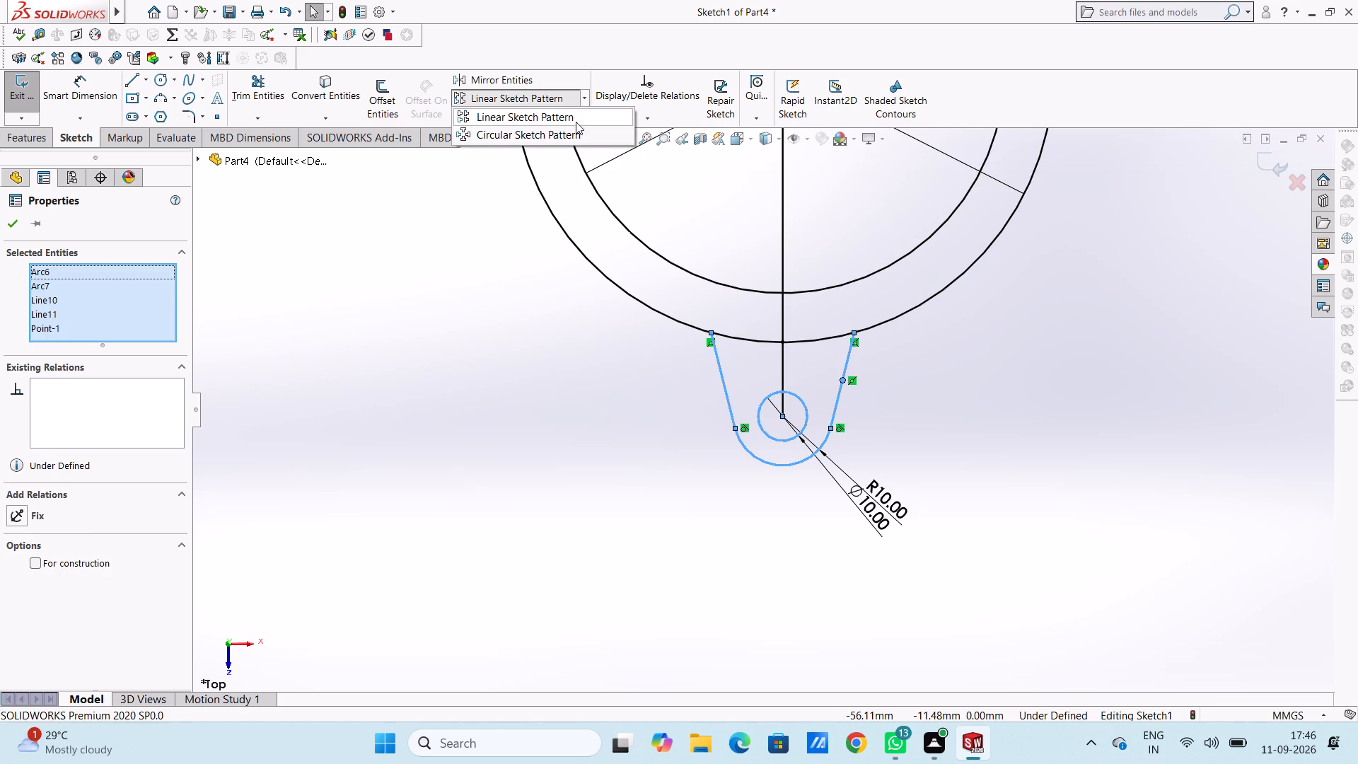
left_click(574, 137)
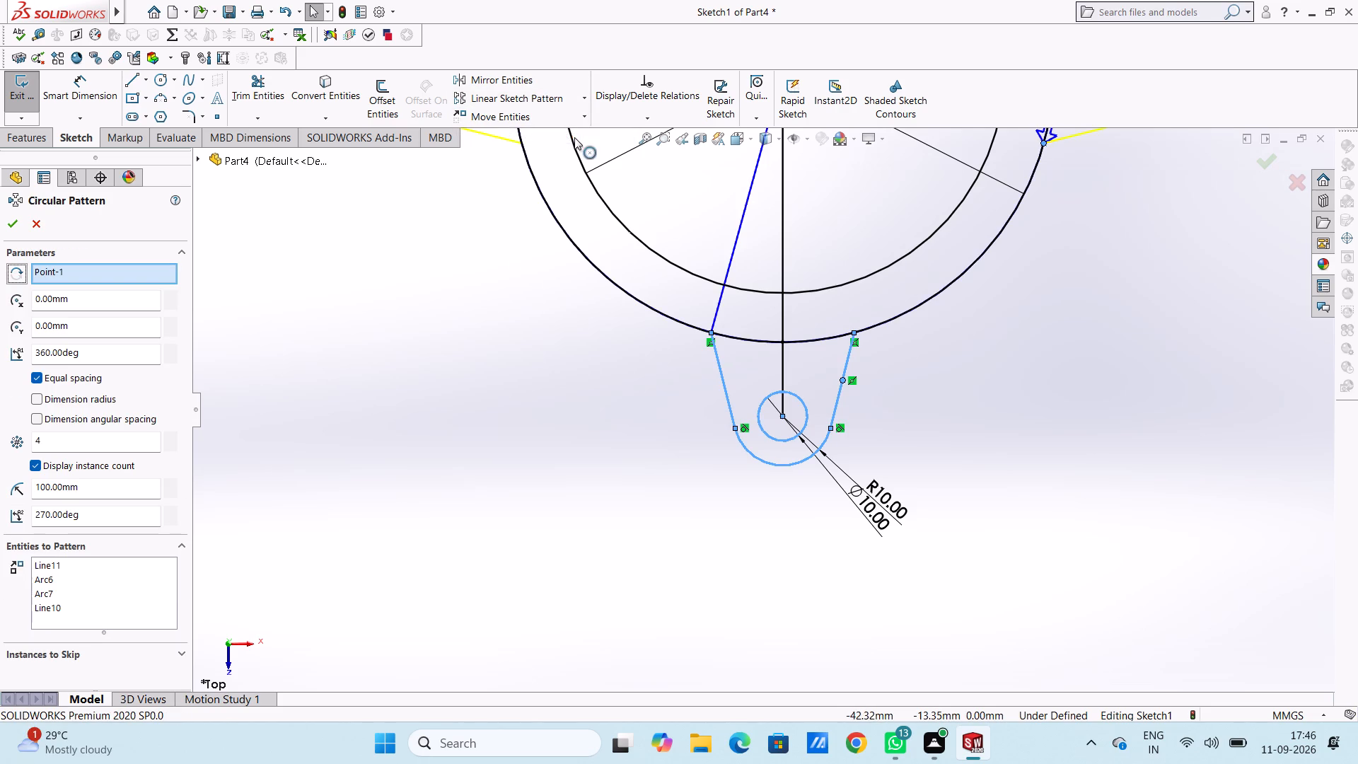
scroll(468, 351, "up", 5, "ctrl")
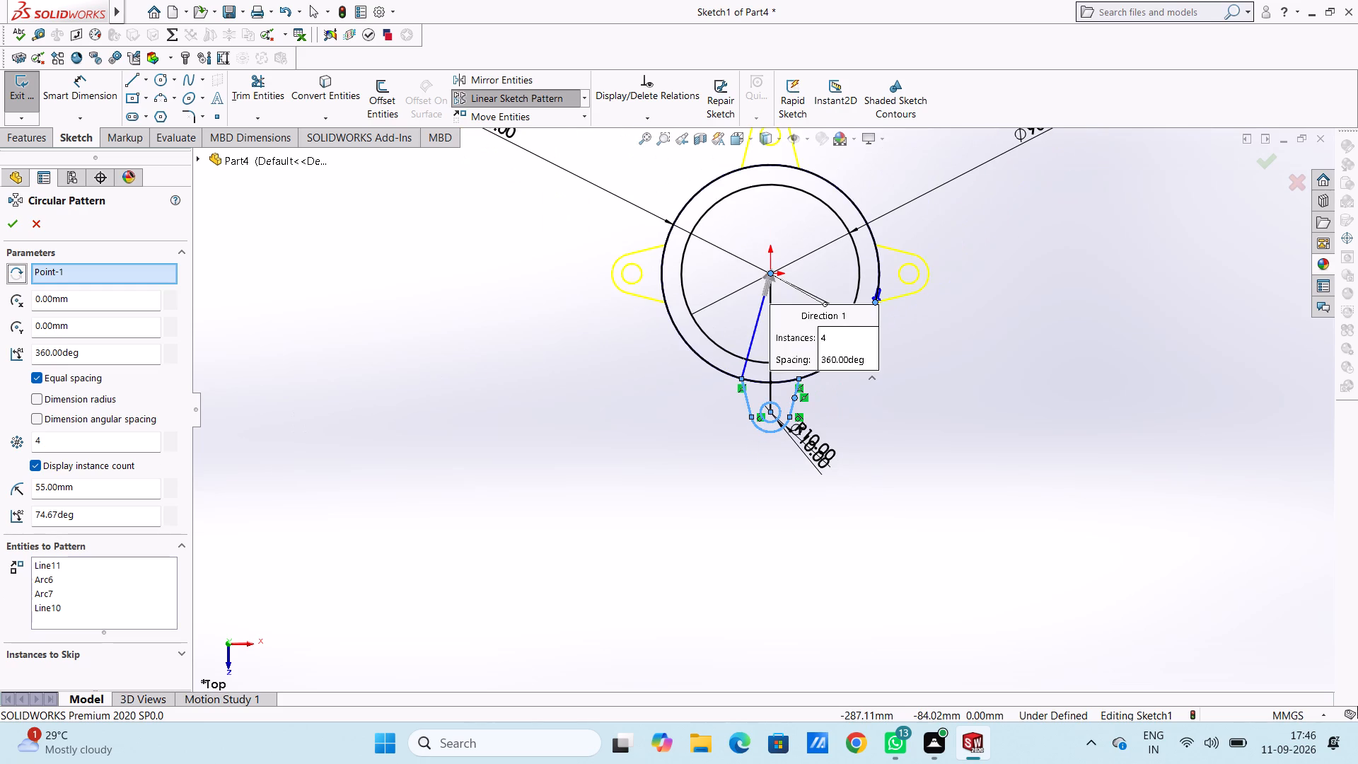
double_click(110, 435)
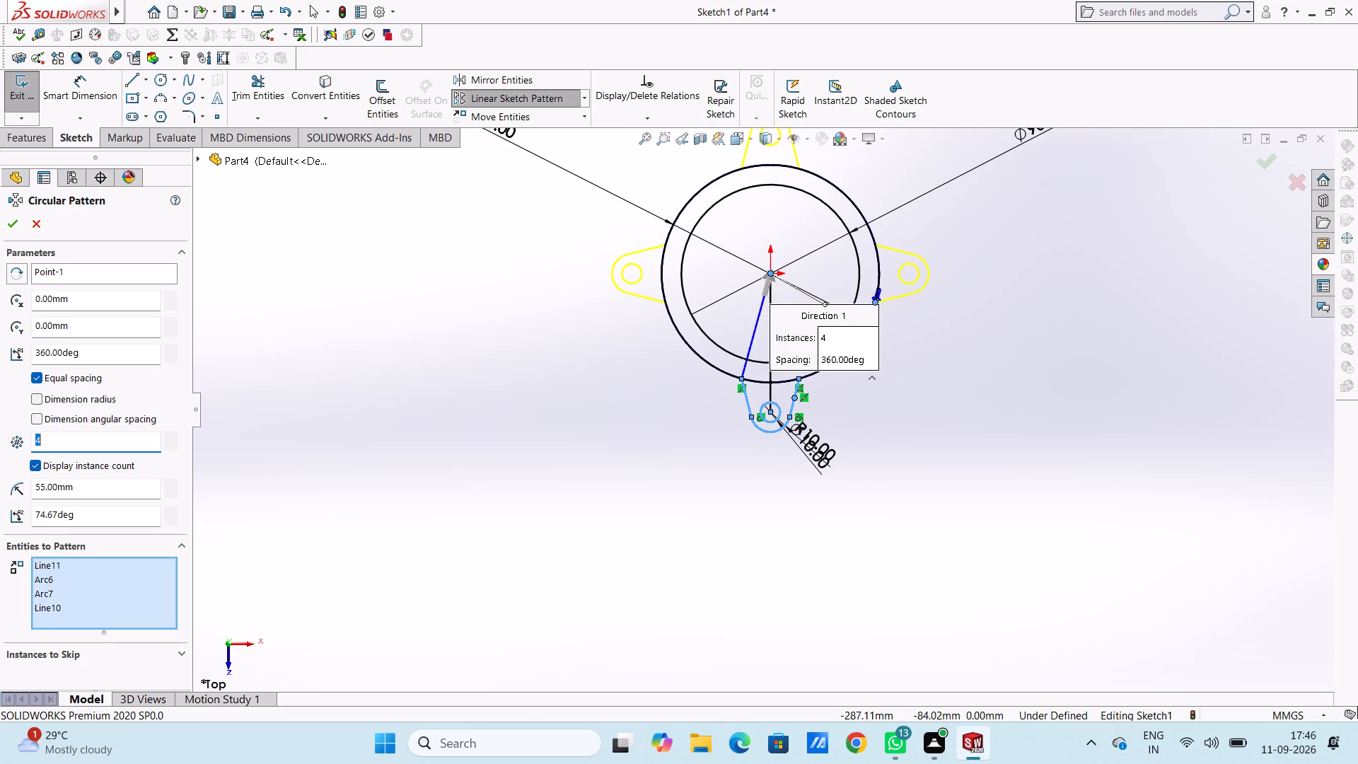
key("3")
key("Return")
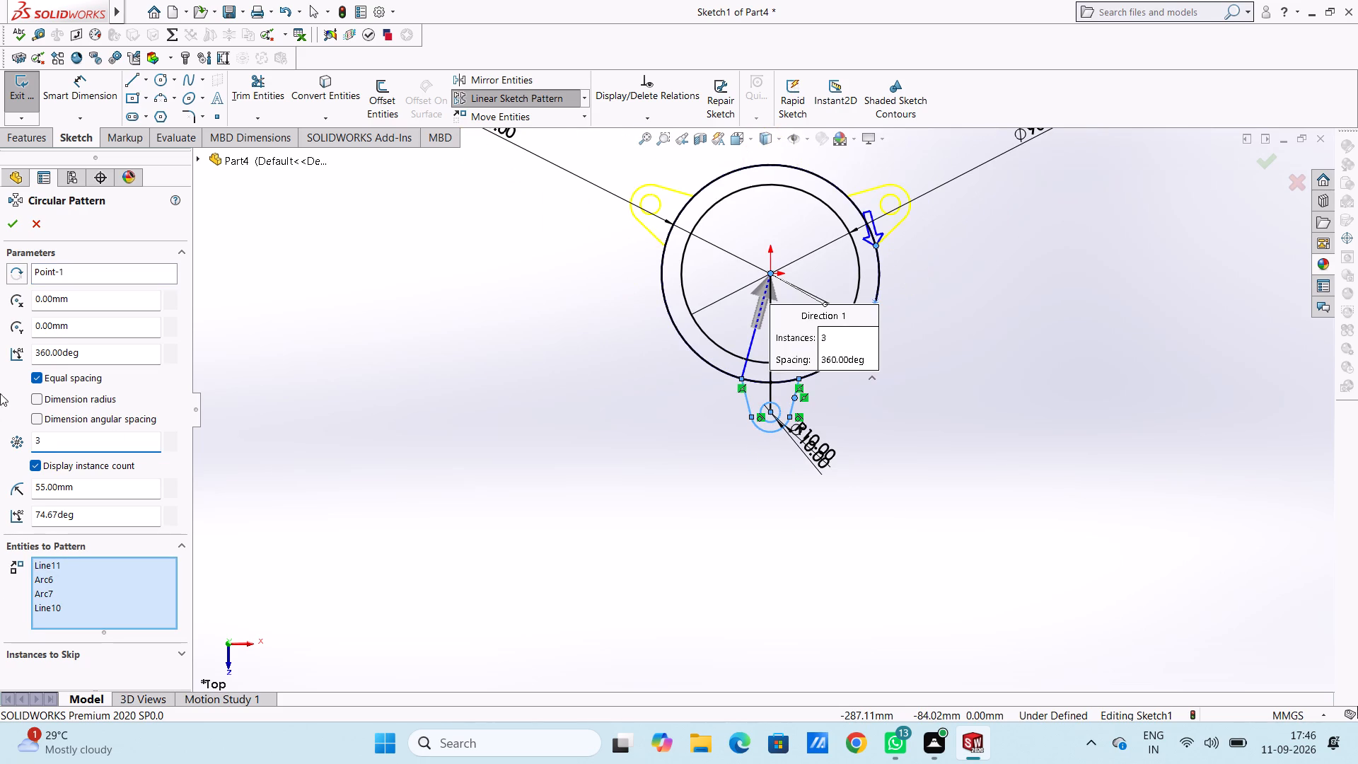
left_click(16, 225)
scroll(569, 400, "up", 3, "ctrl")
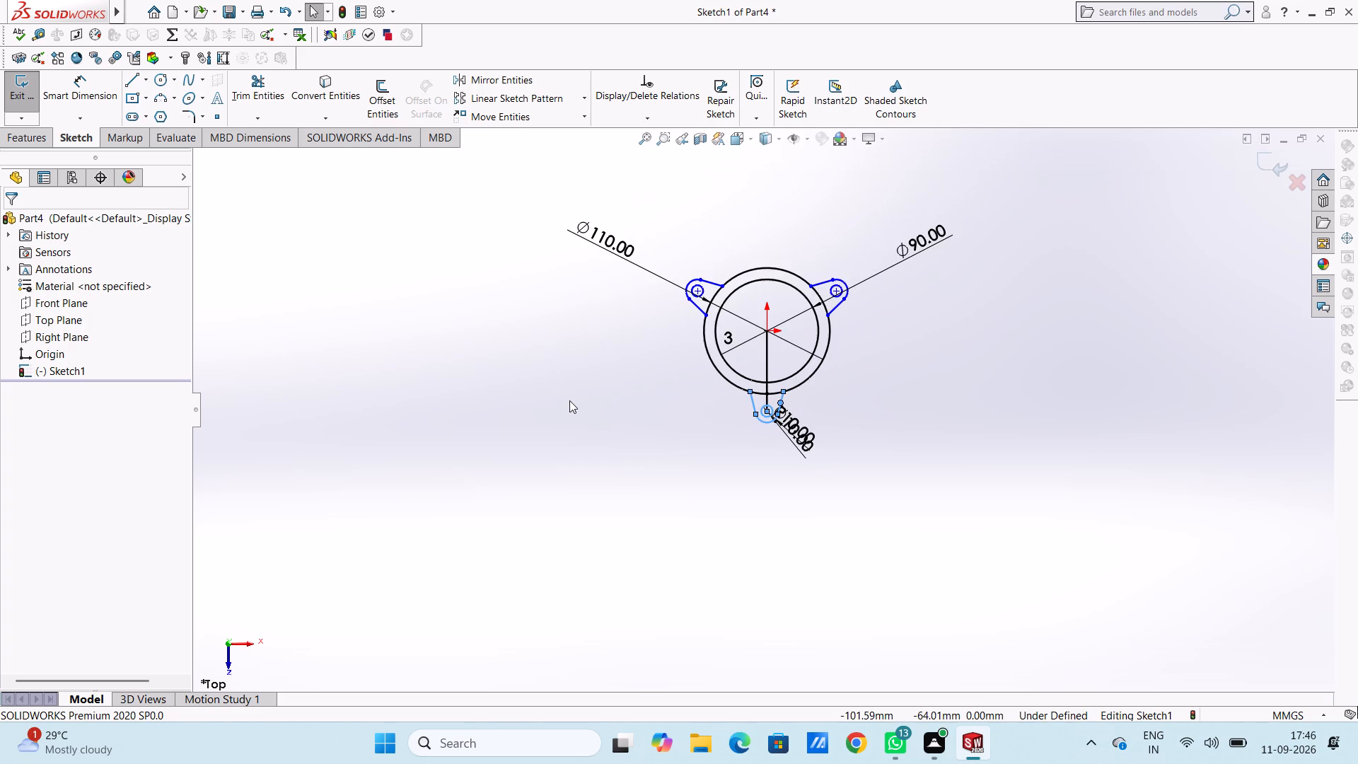
left_click(569, 400)
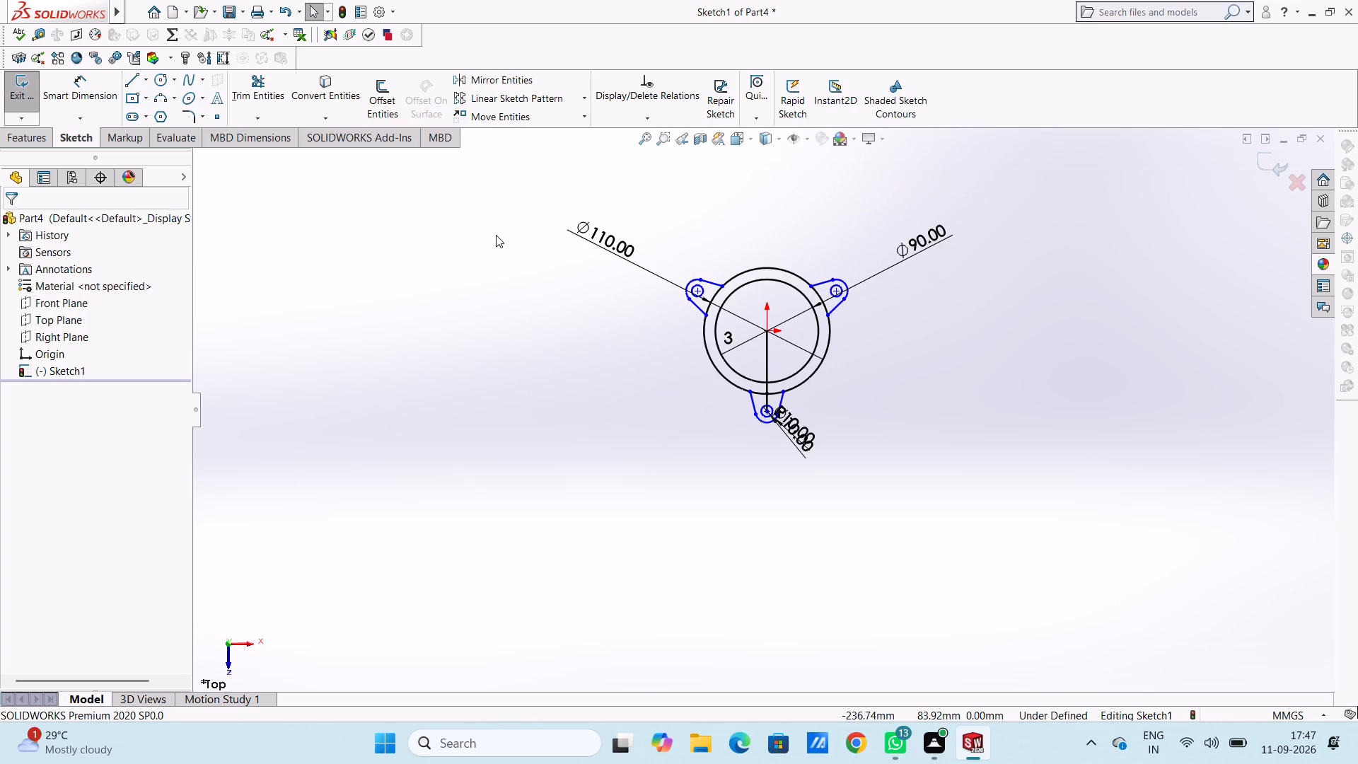
Trim away the 110 mm circle's arc segments inside the two upper lugs.
left_click(244, 76)
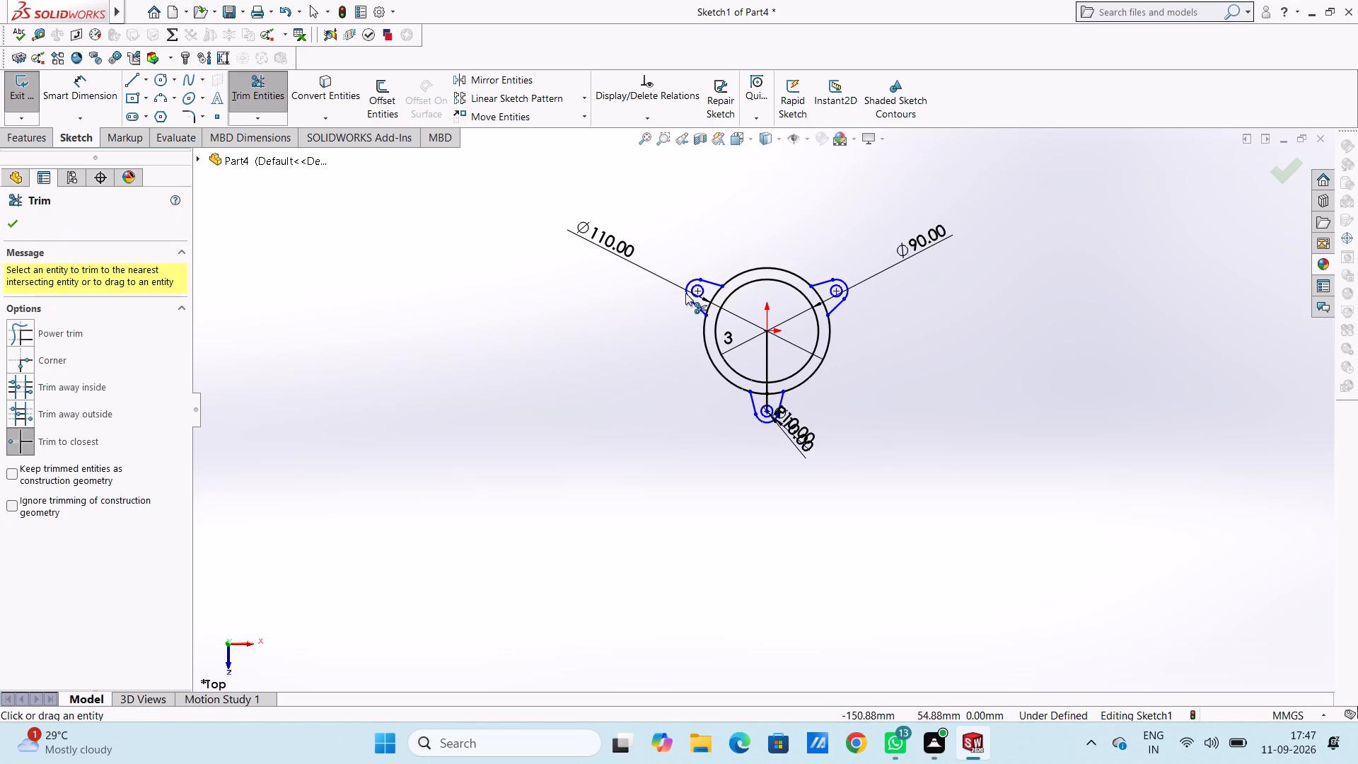
left_click(715, 293)
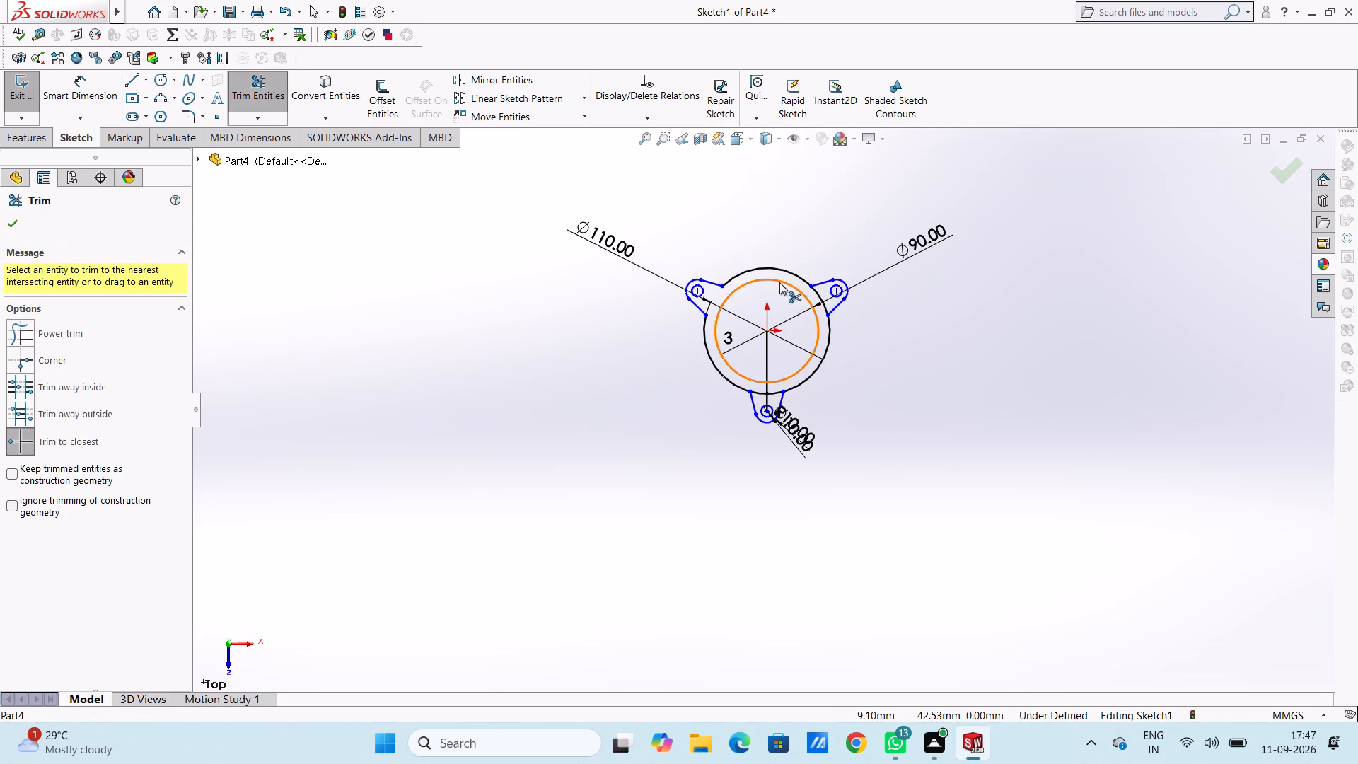
left_click(815, 293)
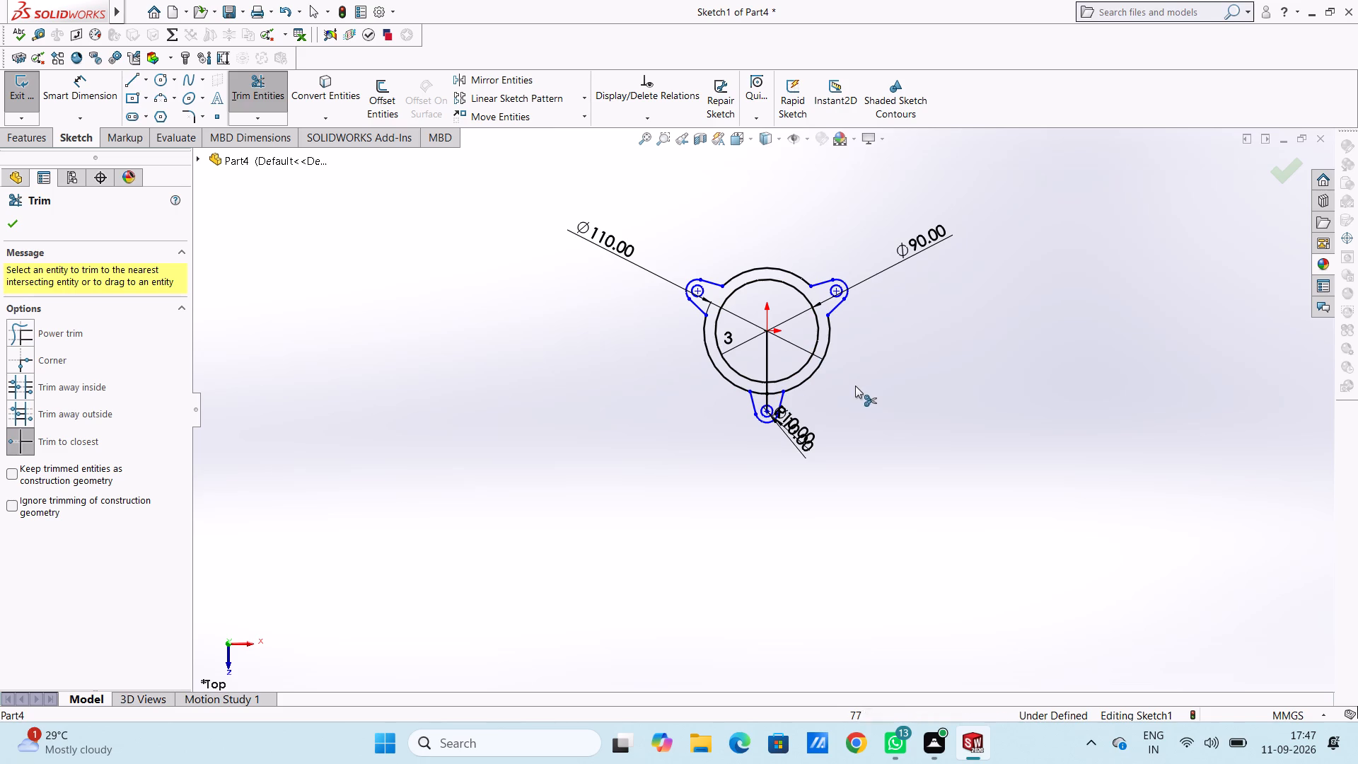
Trim away all segments of the vertical line running from the origin to the centre of the lower lug's hole.
scroll(855, 386, "down", 2, "ctrl")
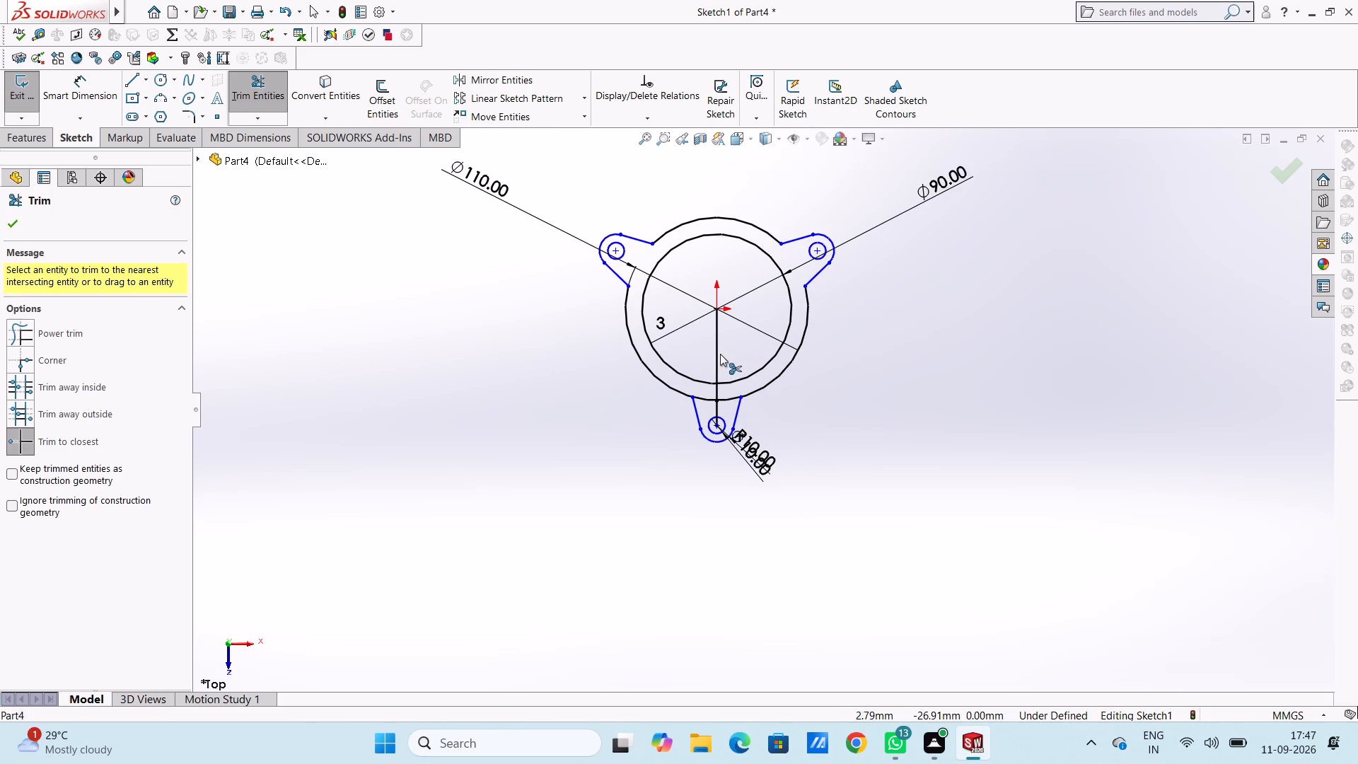
left_click(717, 354)
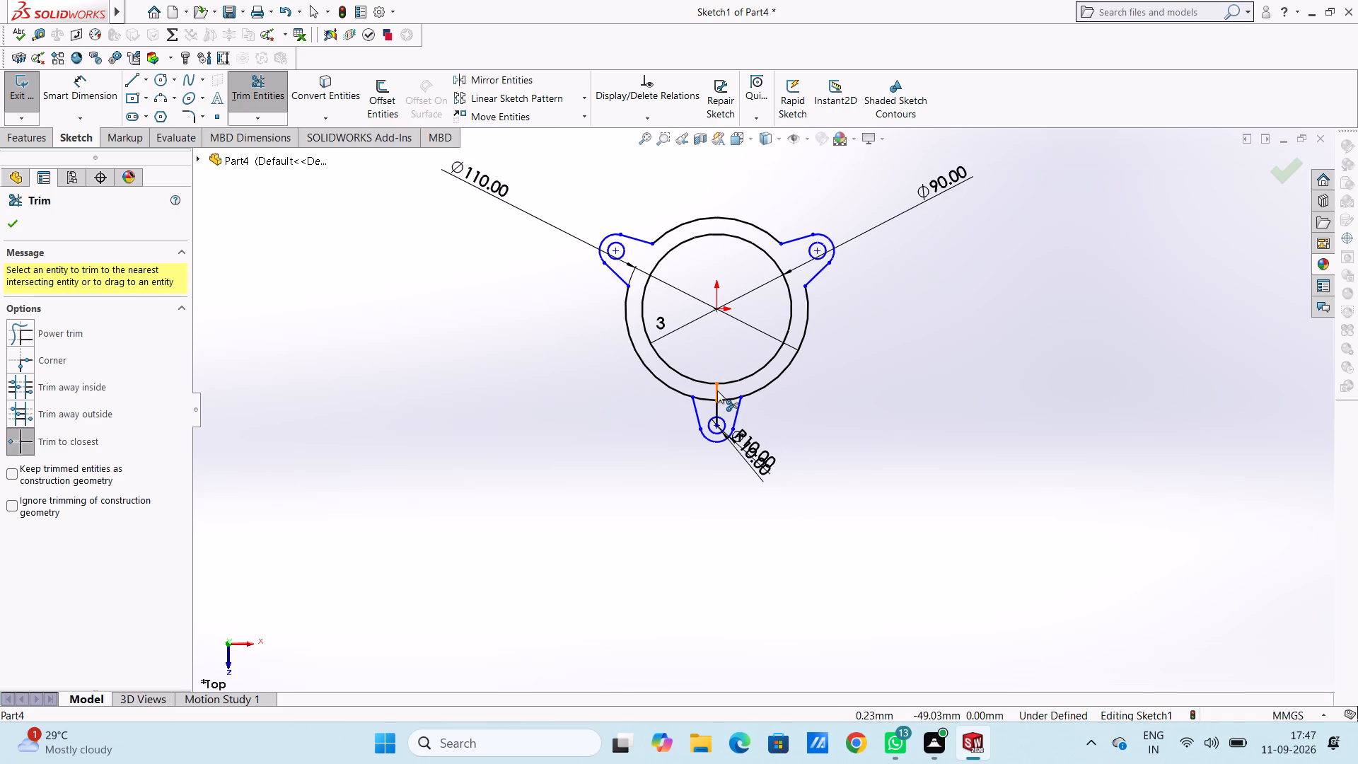
left_click(717, 391)
scroll(890, 464, "down", 3, "ctrl")
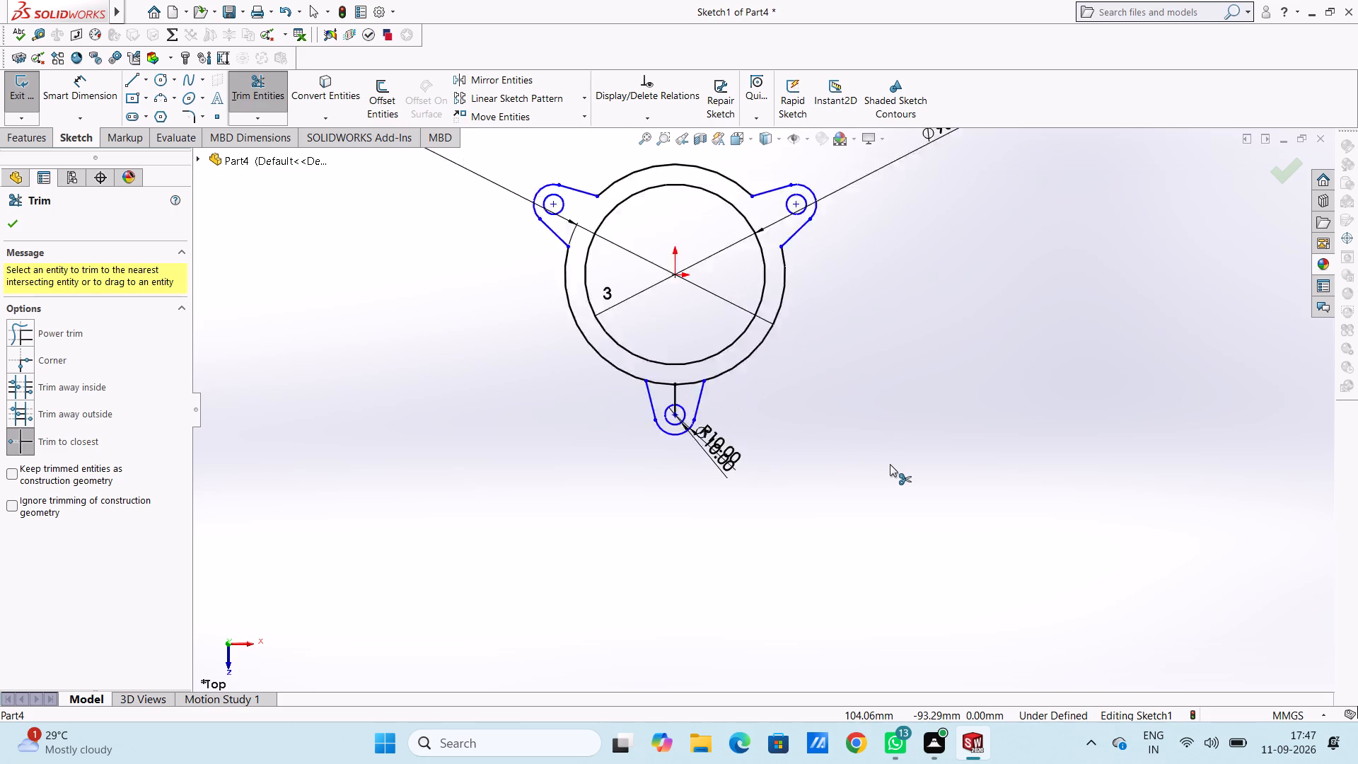
scroll(890, 464, "down", 2, "ctrl")
left_click(400, 301)
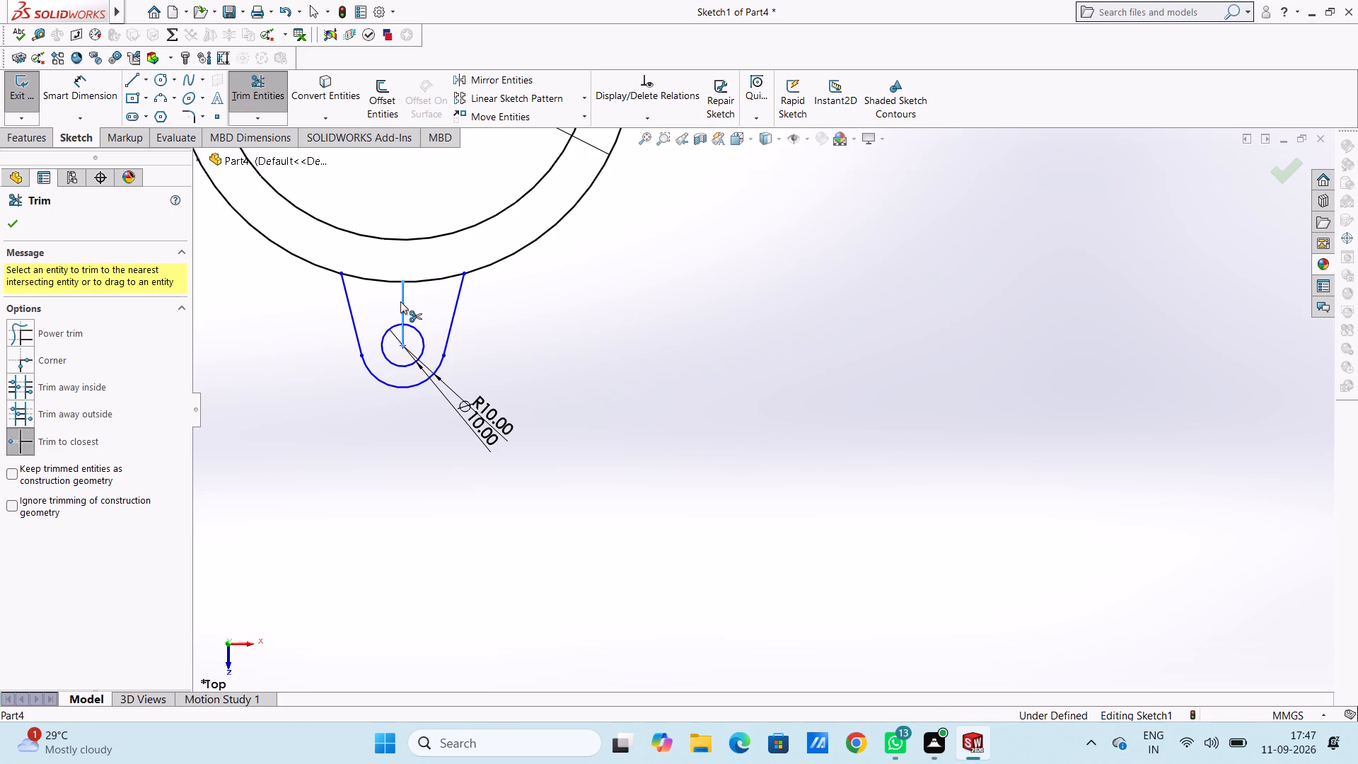
left_click(401, 330)
Trim away the 110 mm circle's arc segment inside the lower lug.
left_click(434, 279)
key("Escape")
key("Escape")
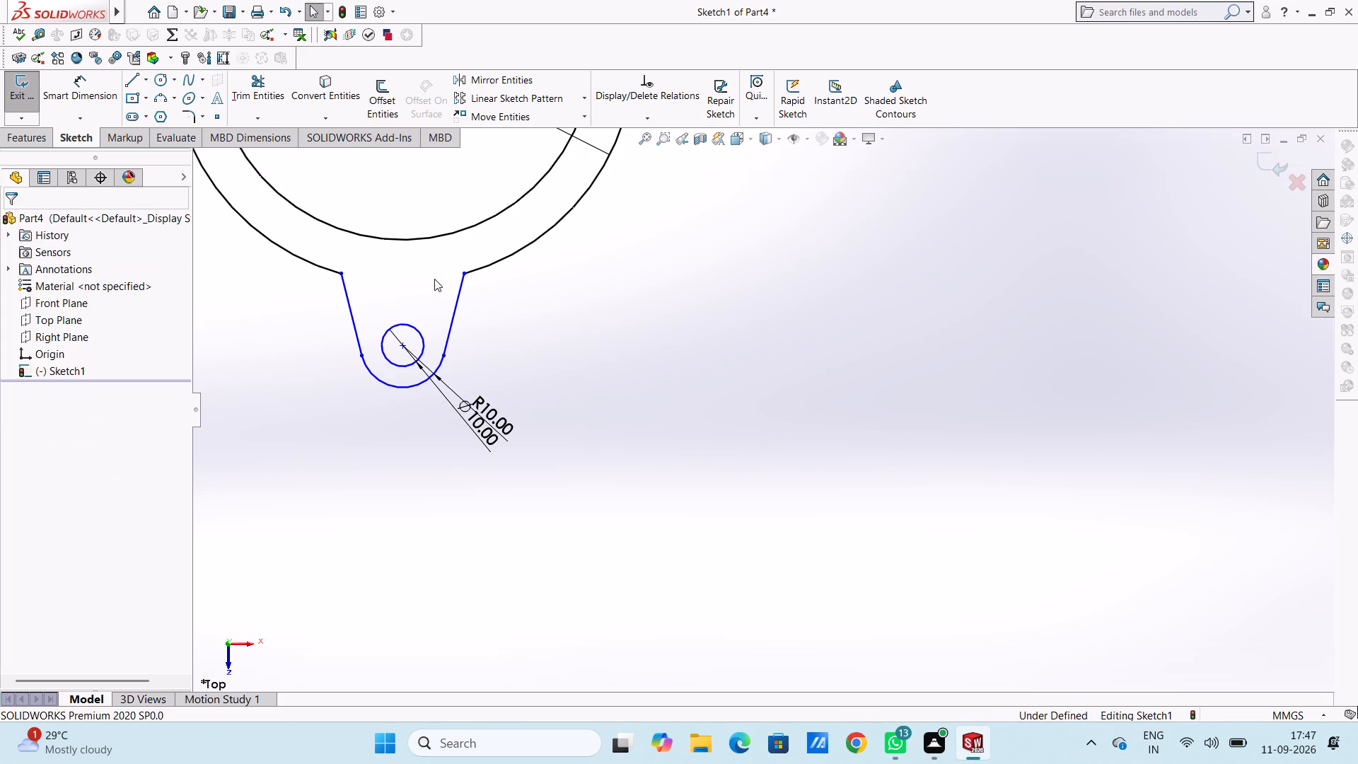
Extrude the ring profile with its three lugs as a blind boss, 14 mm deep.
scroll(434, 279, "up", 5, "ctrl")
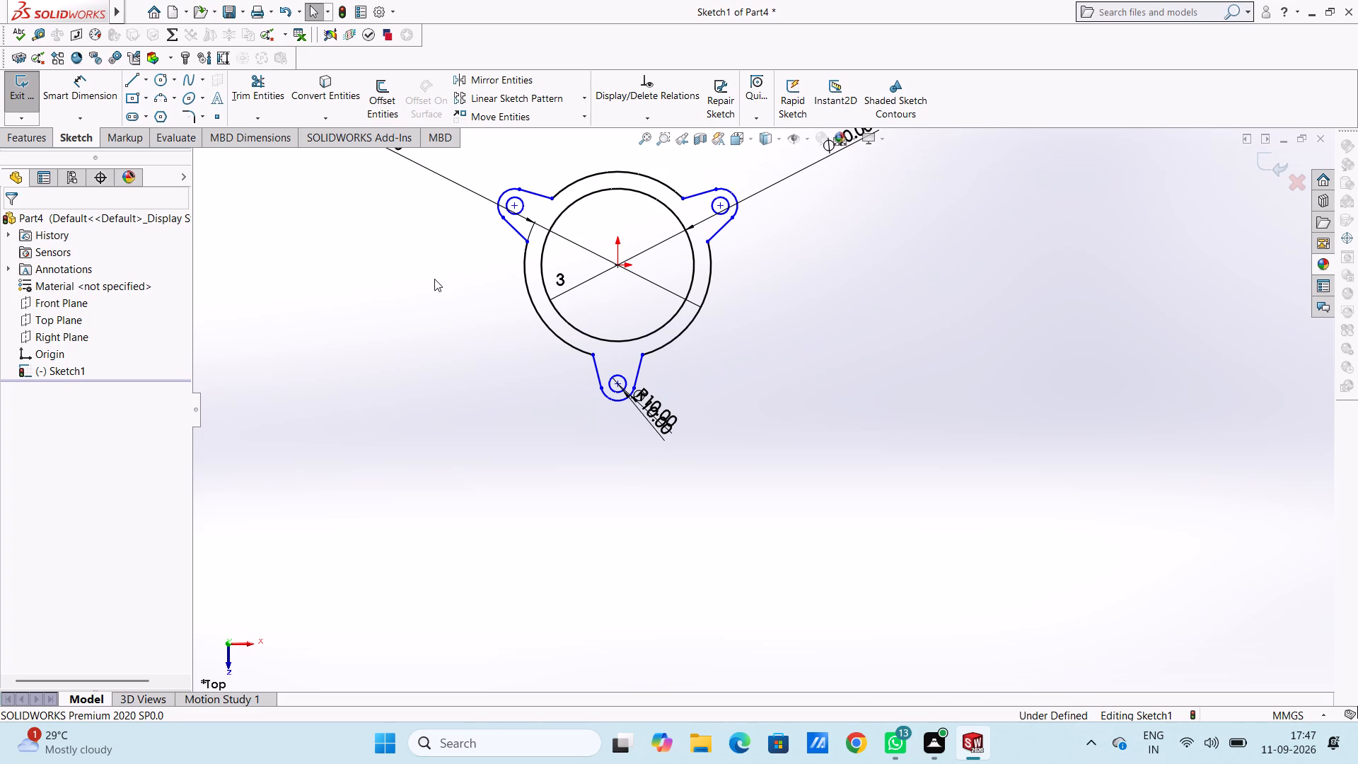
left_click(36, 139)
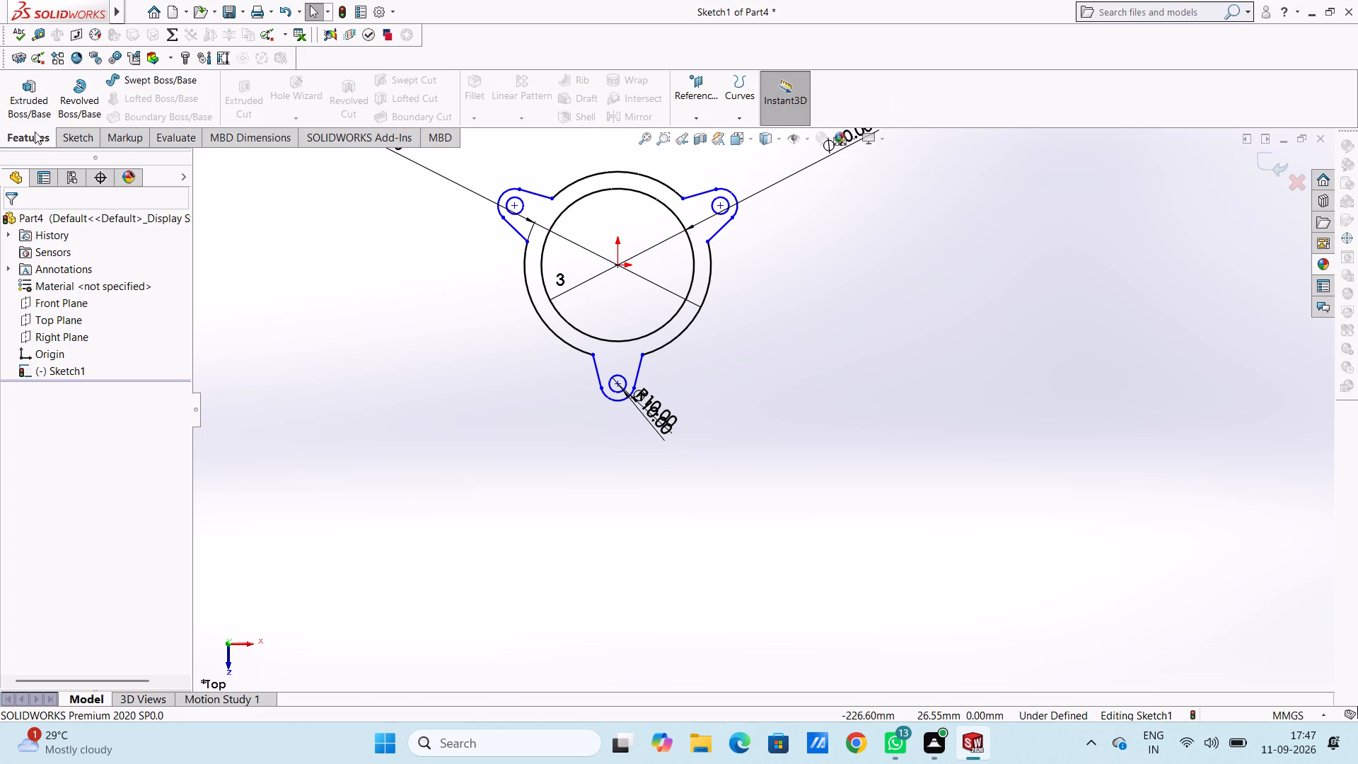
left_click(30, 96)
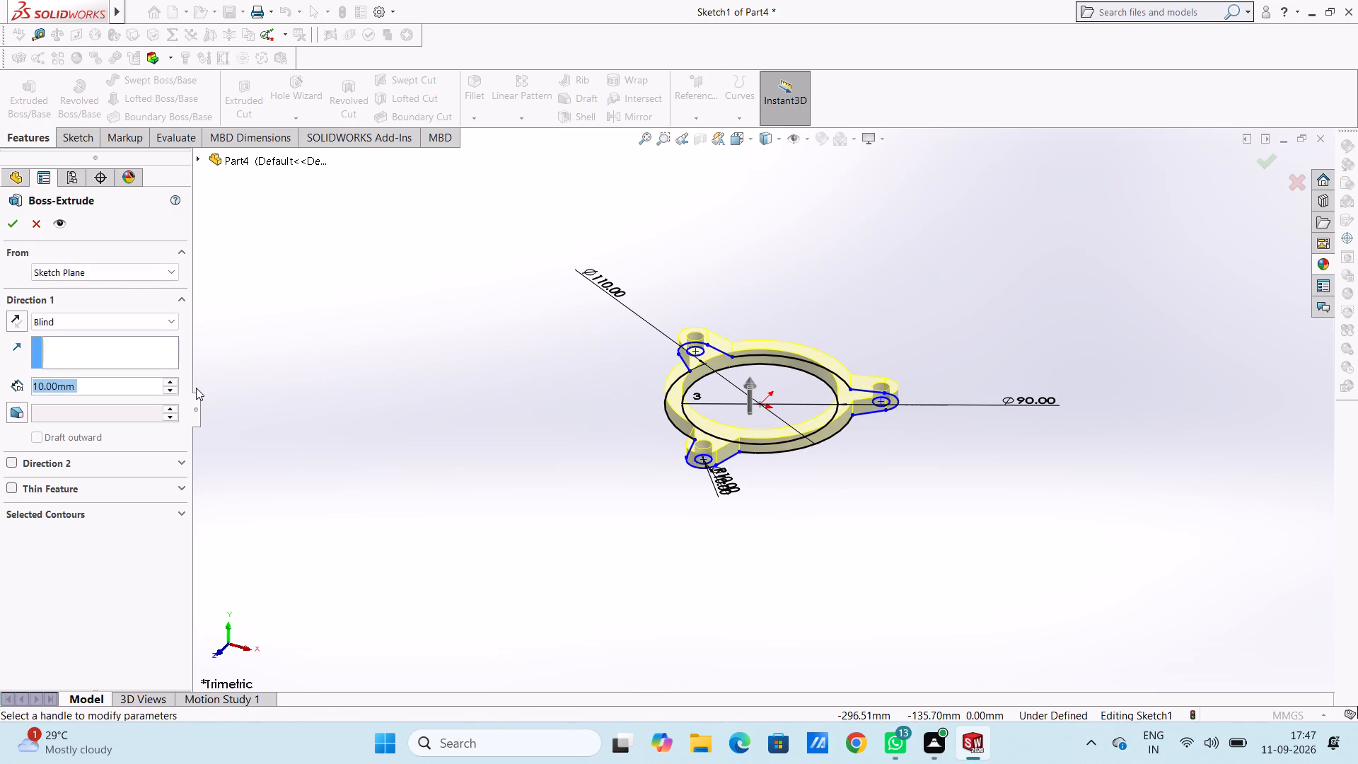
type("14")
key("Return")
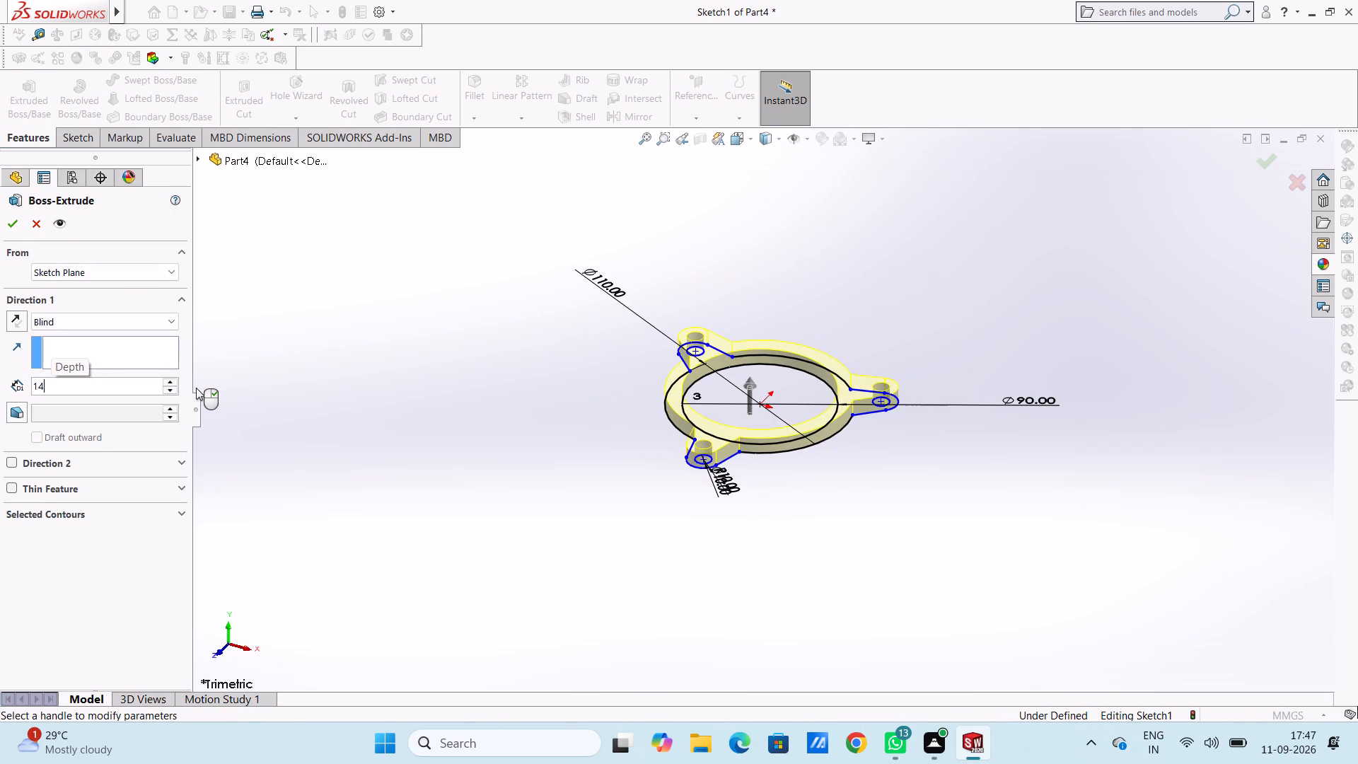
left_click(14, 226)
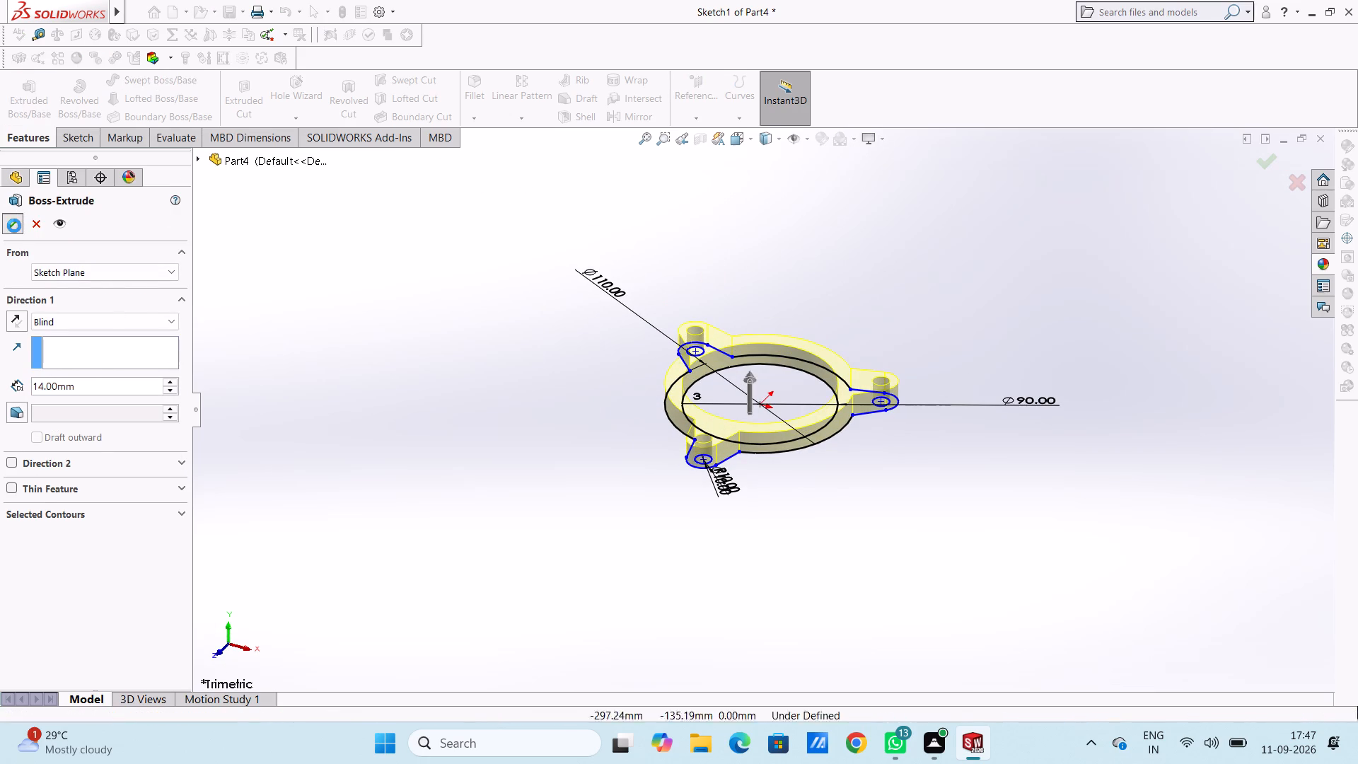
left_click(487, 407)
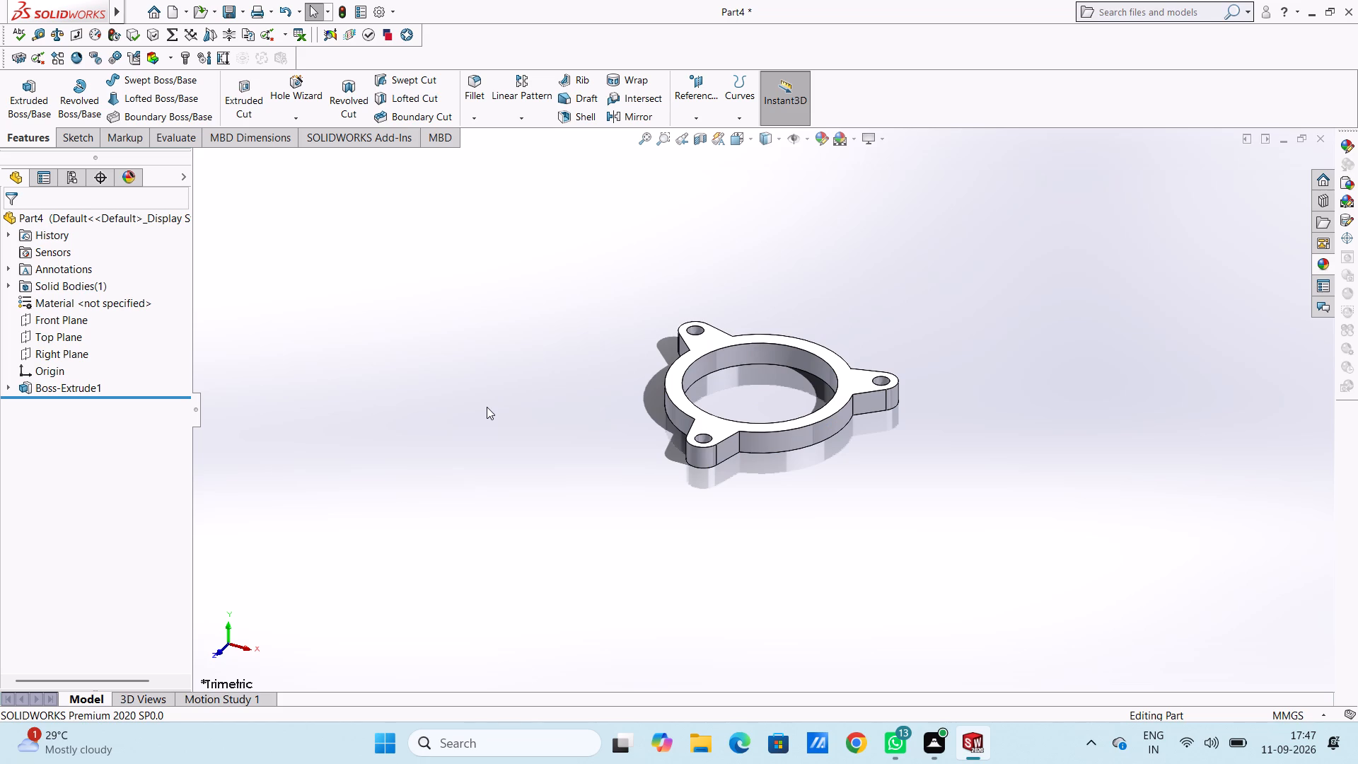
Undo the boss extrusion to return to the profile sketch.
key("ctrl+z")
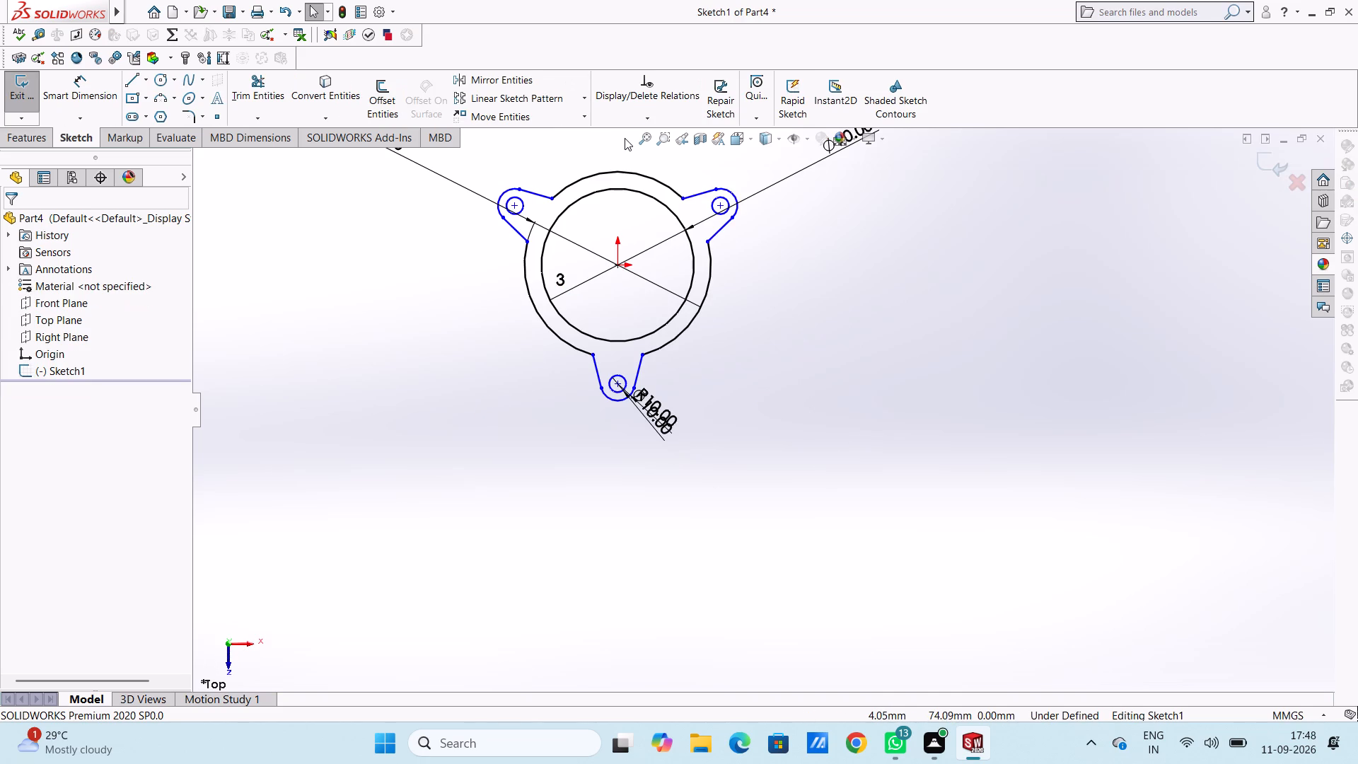
Draw a circle of 25 mm radius centred on the origin, inside the 90 mm circle.
scroll(625, 138, "up", 2, "ctrl")
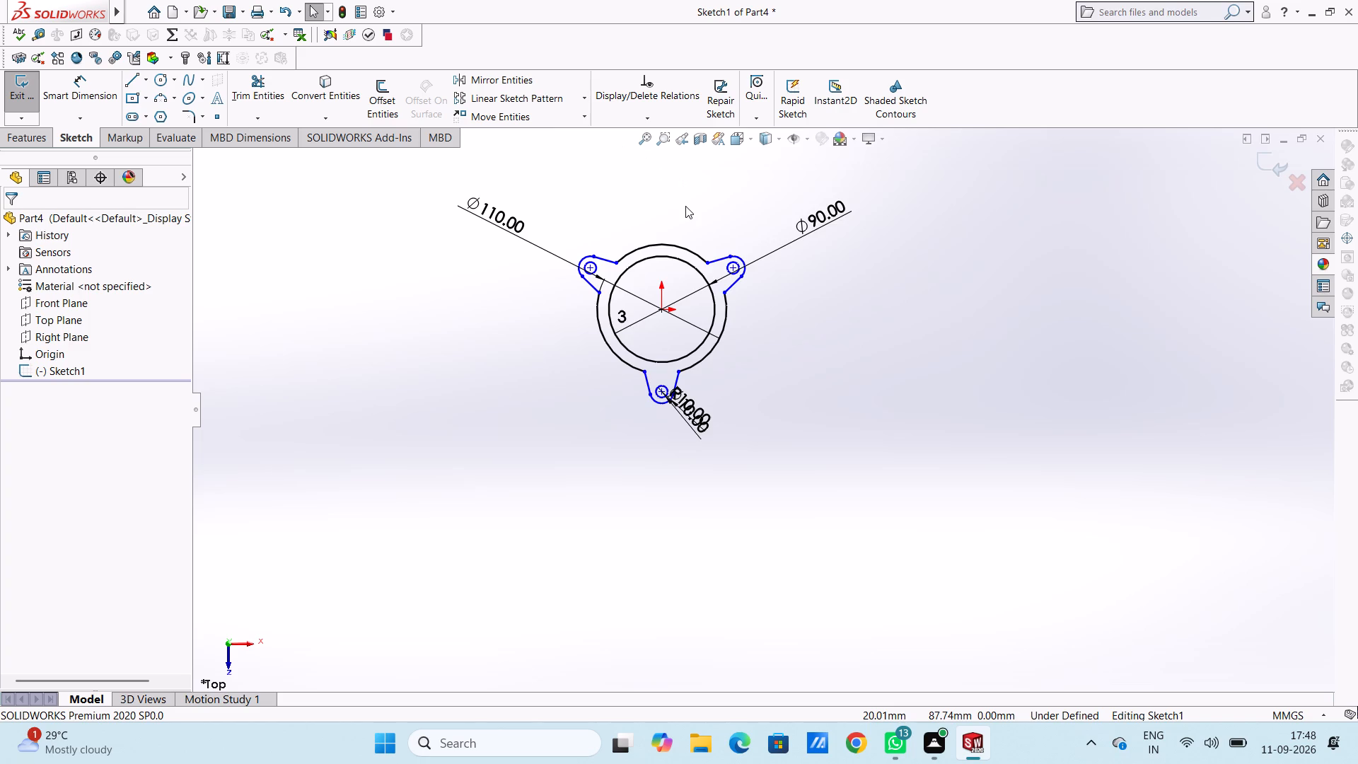
scroll(685, 206, "up", 2, "ctrl")
scroll(685, 206, "down", 2, "ctrl")
scroll(825, 451, "down", 2, "ctrl")
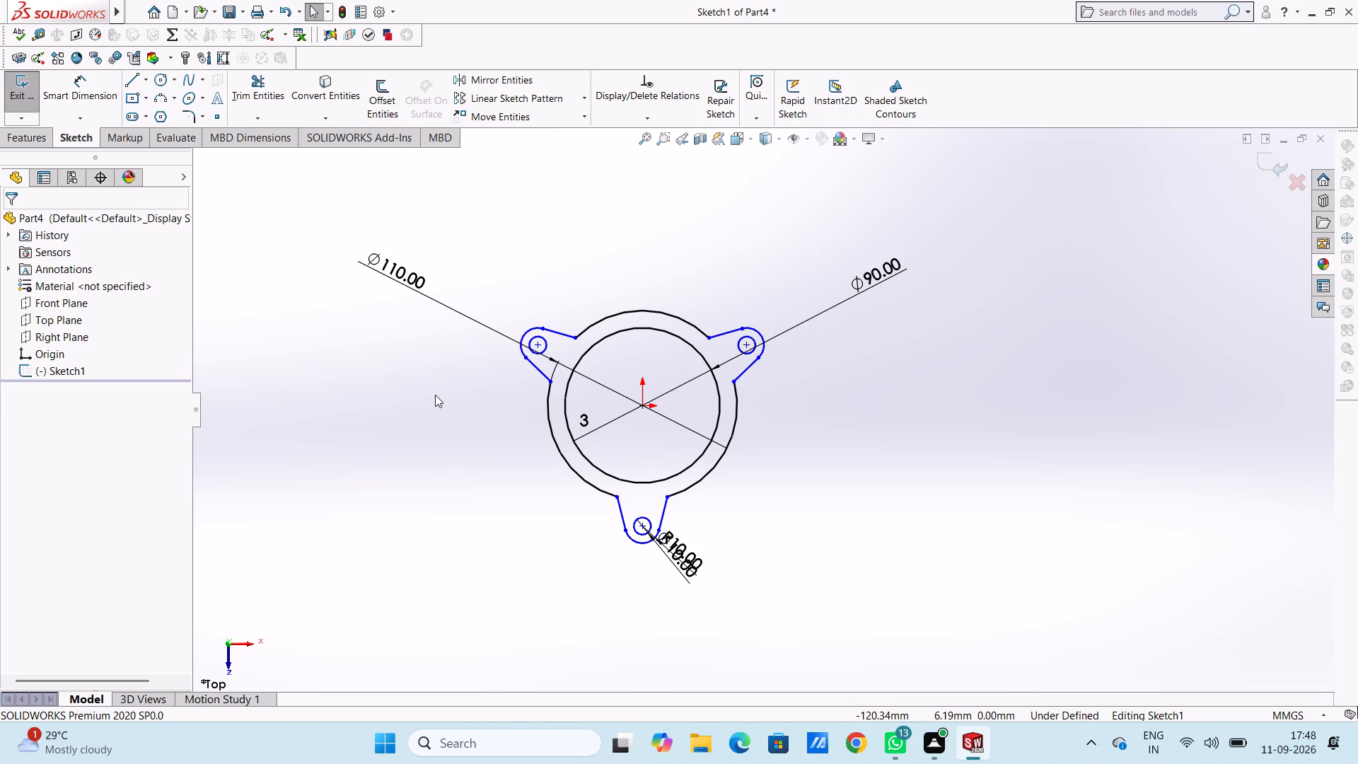
left_click(161, 79)
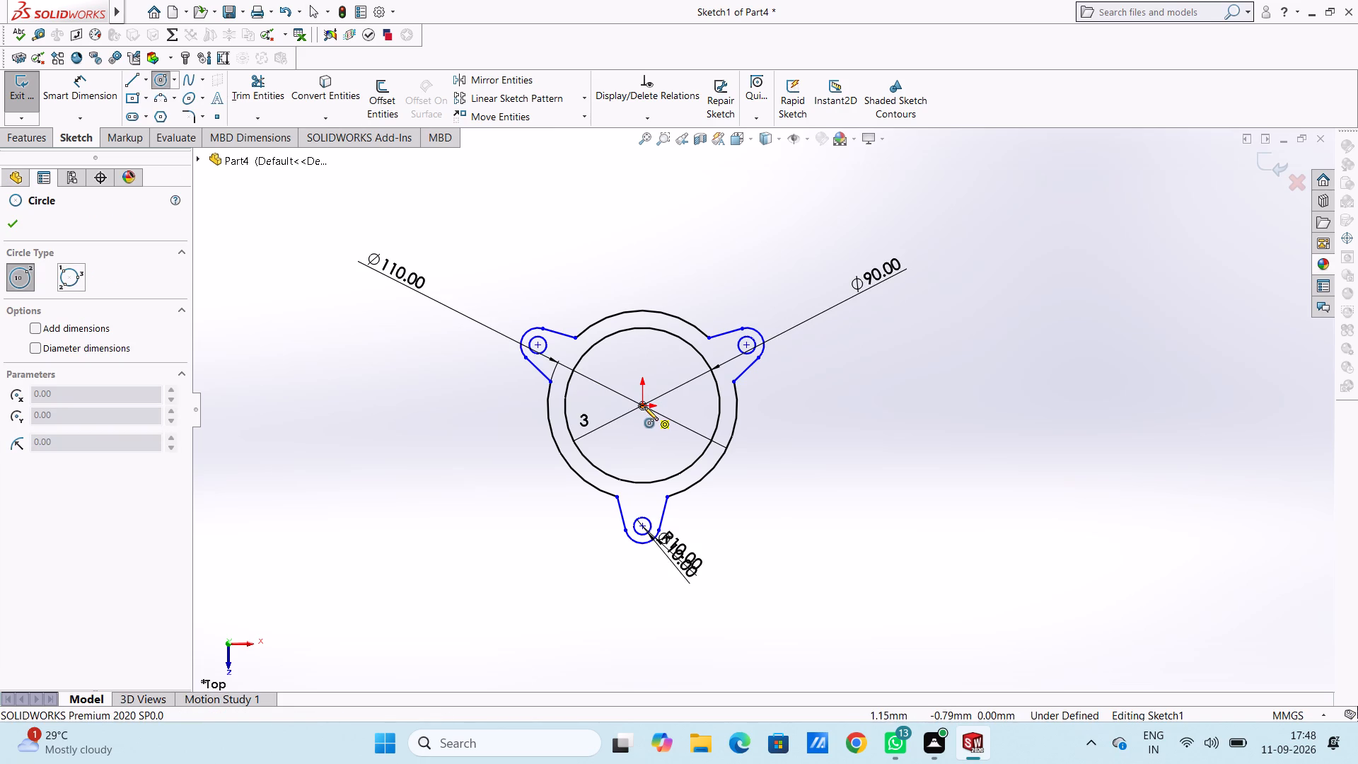
left_click(644, 407)
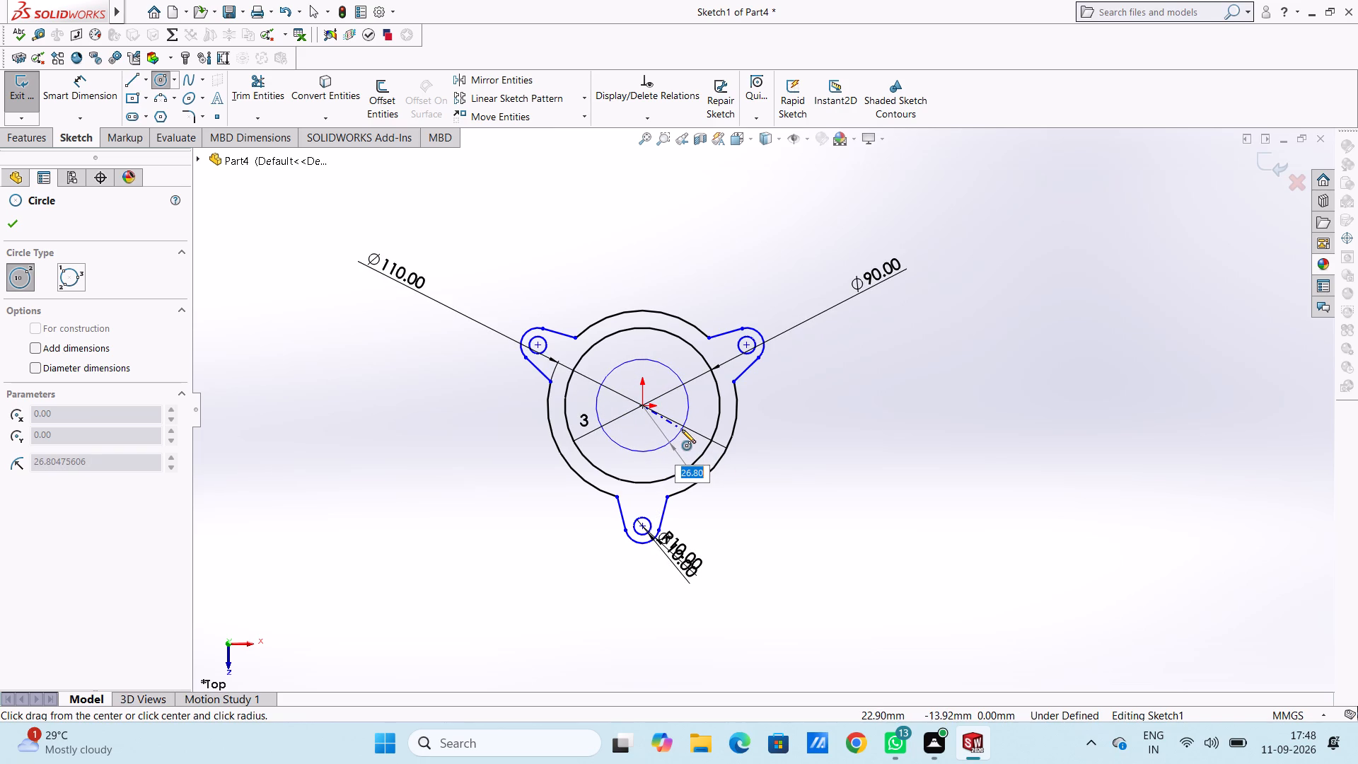
type("25")
key("Return")
key("Escape")
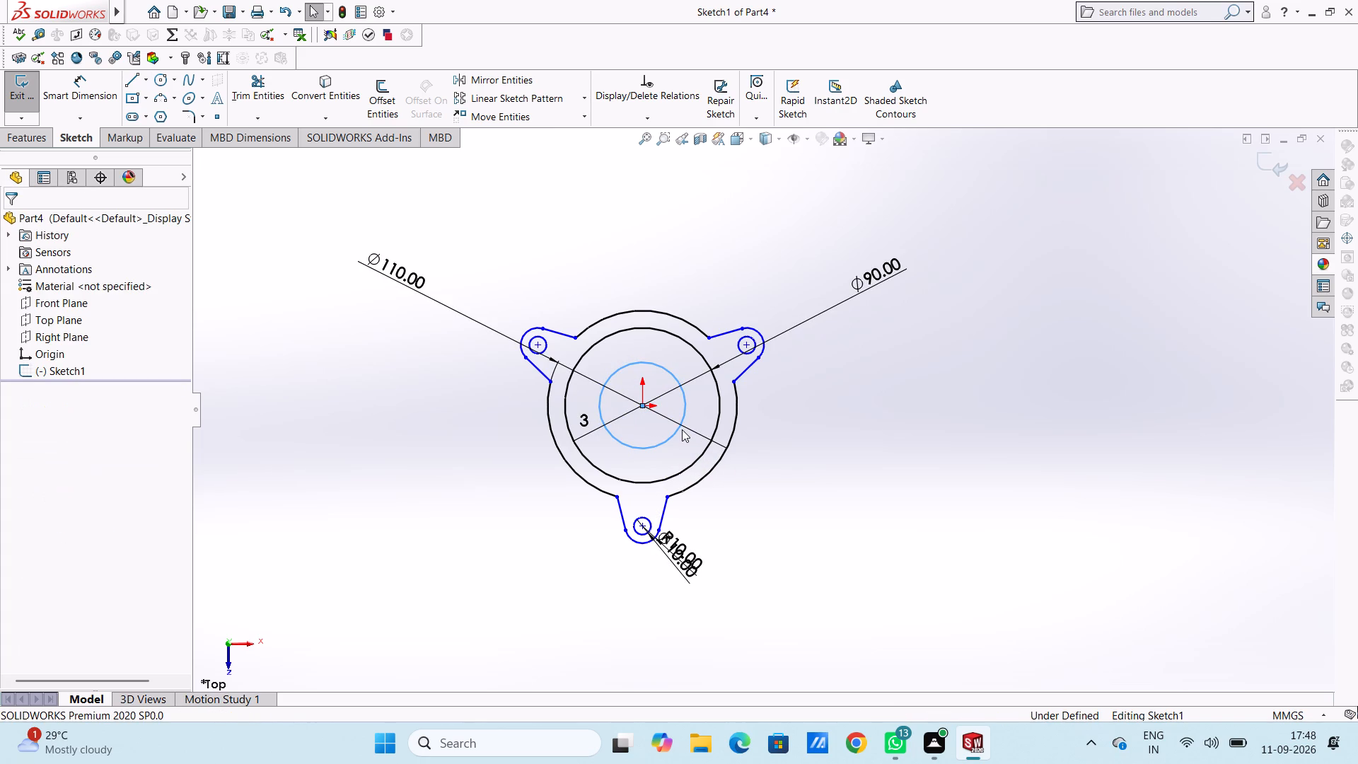
key("Escape")
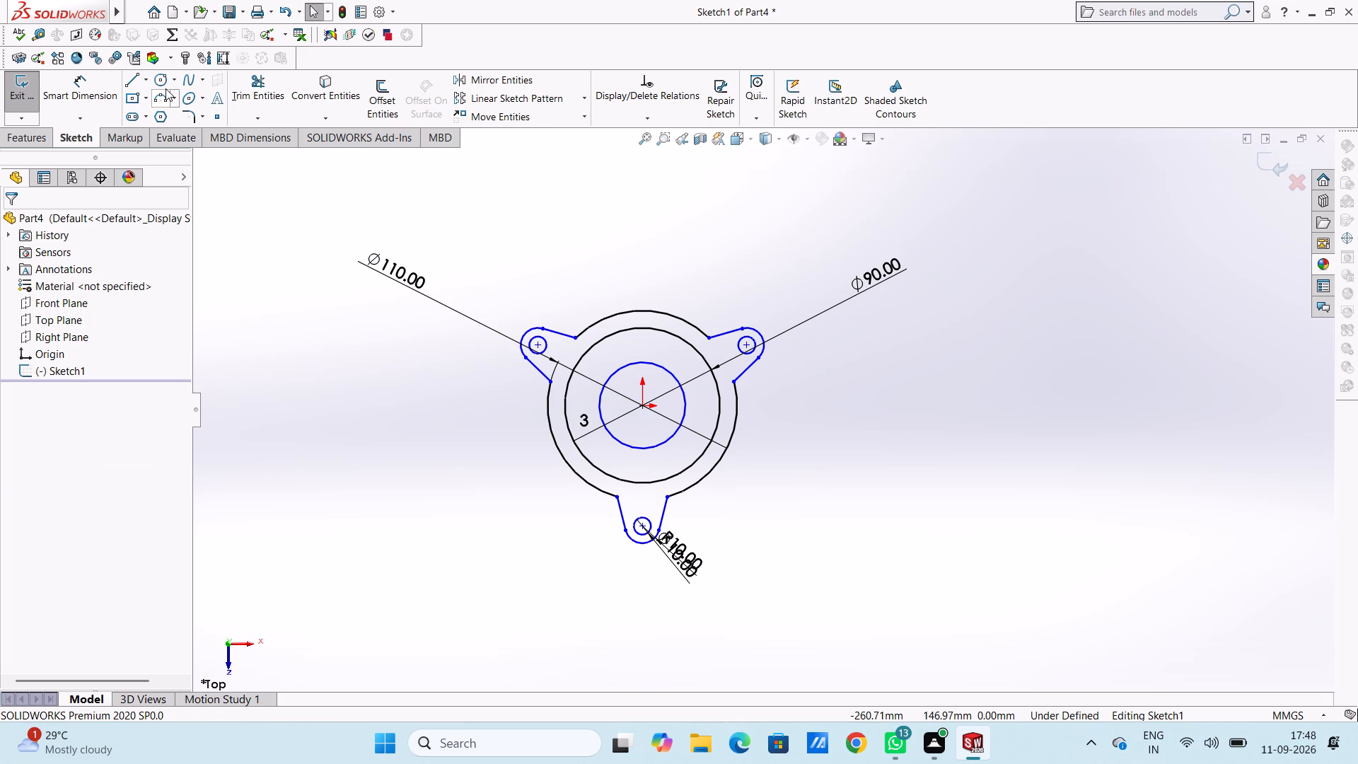
Add a 50 mm diameter dimension to the inner circle centred on the origin.
left_click(98, 89)
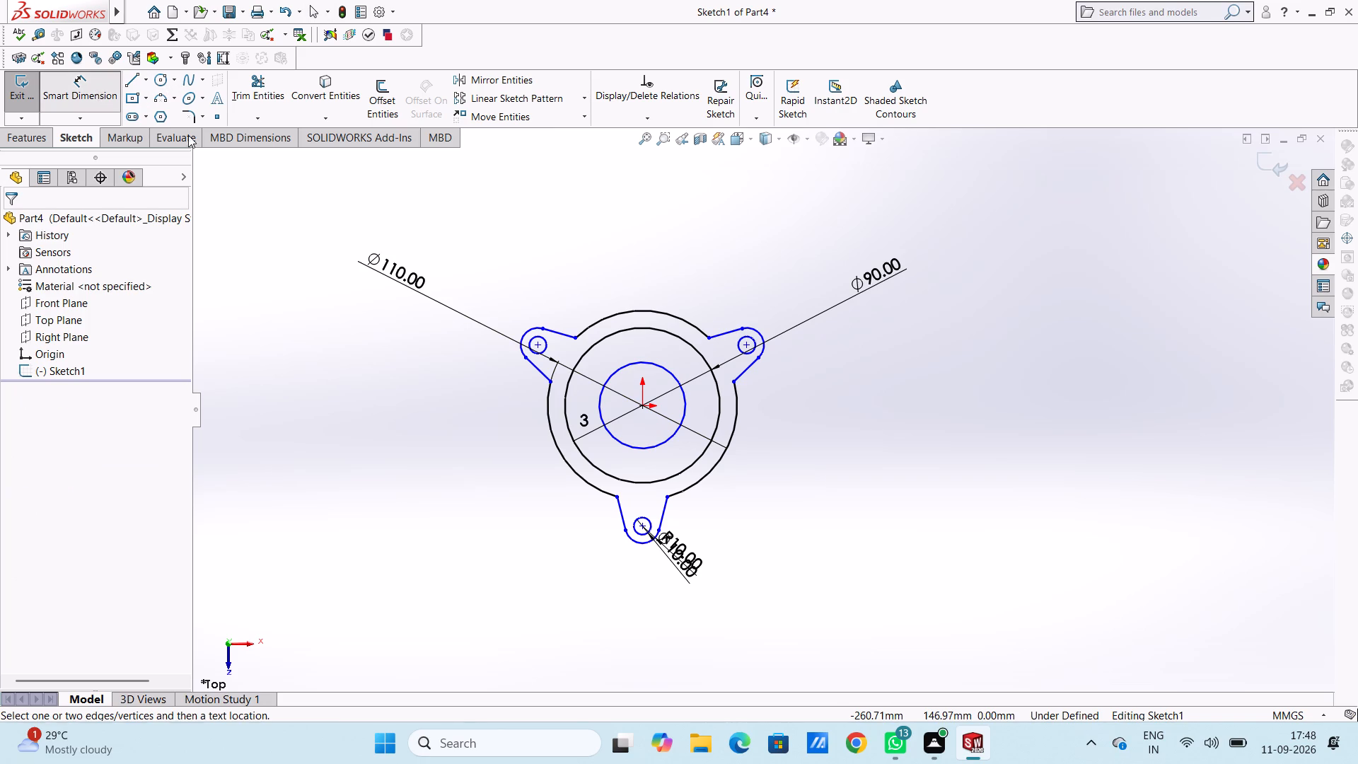
left_click(601, 405)
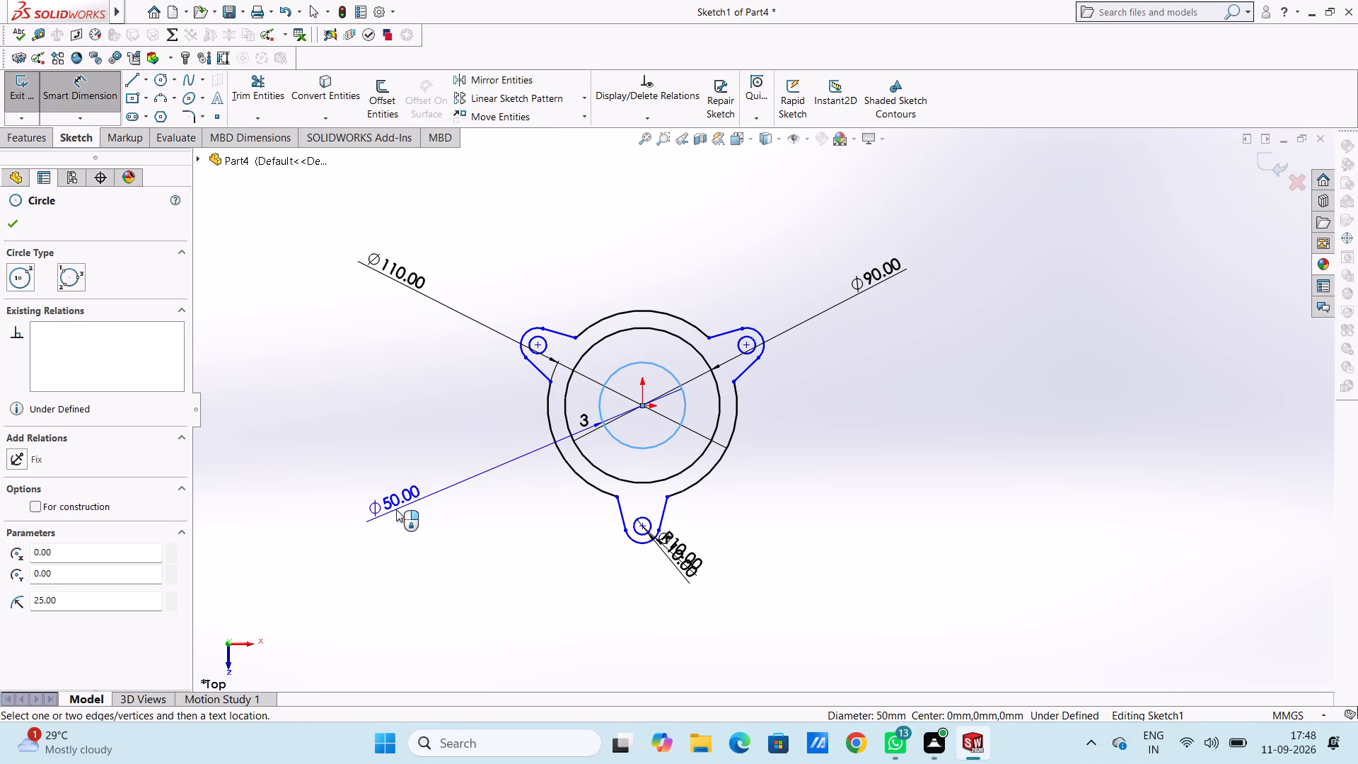
left_click(396, 509)
key("Return")
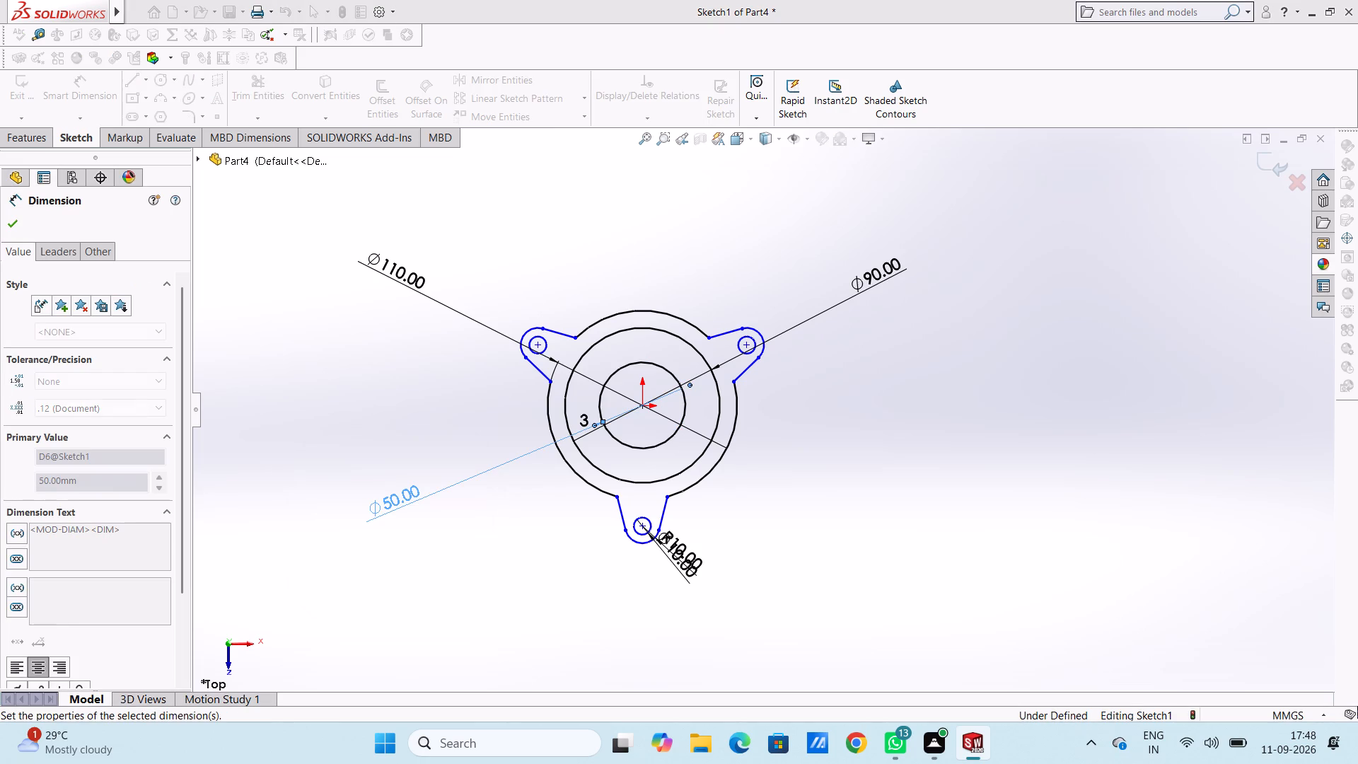
left_click(501, 563)
key("Escape")
key("Escape")
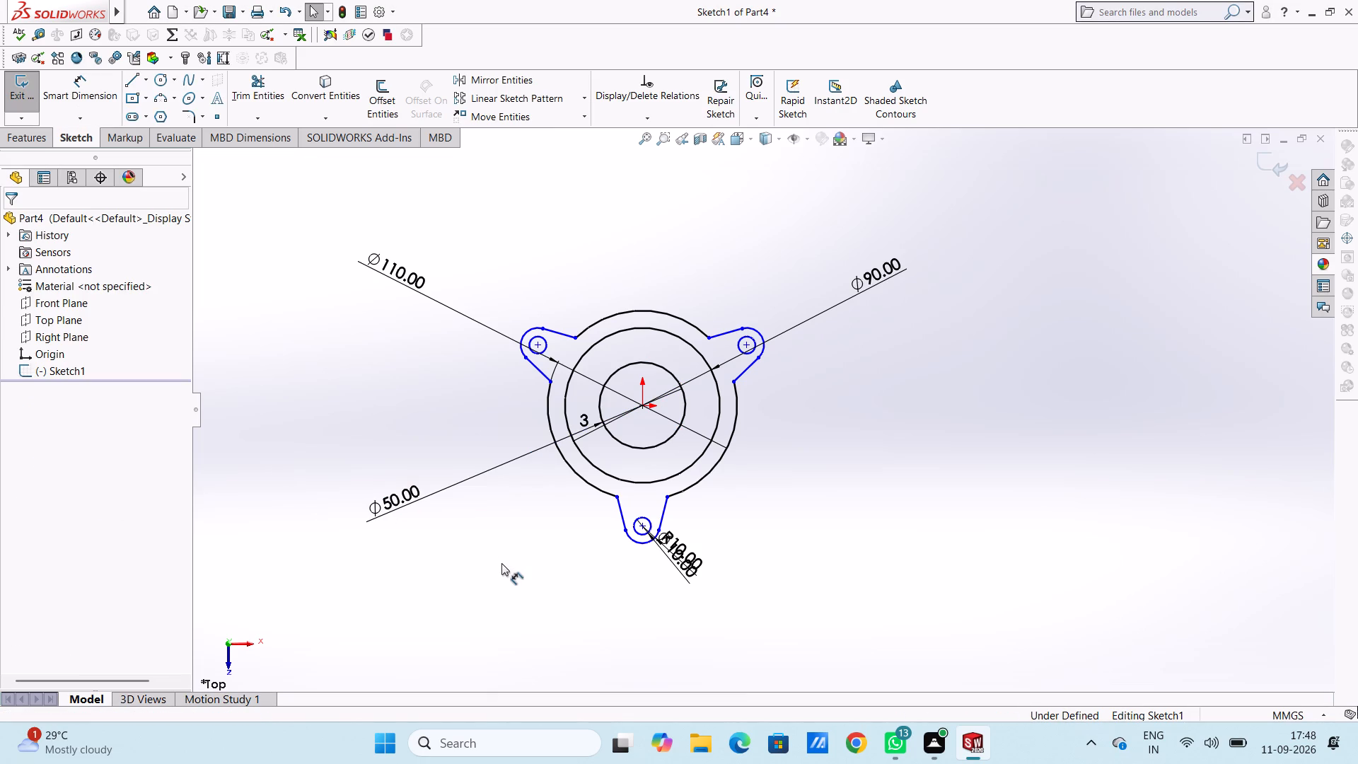
Draw a circle of 11 mm radius centred on the uppermost point of the 50 mm circle.
left_click(161, 82)
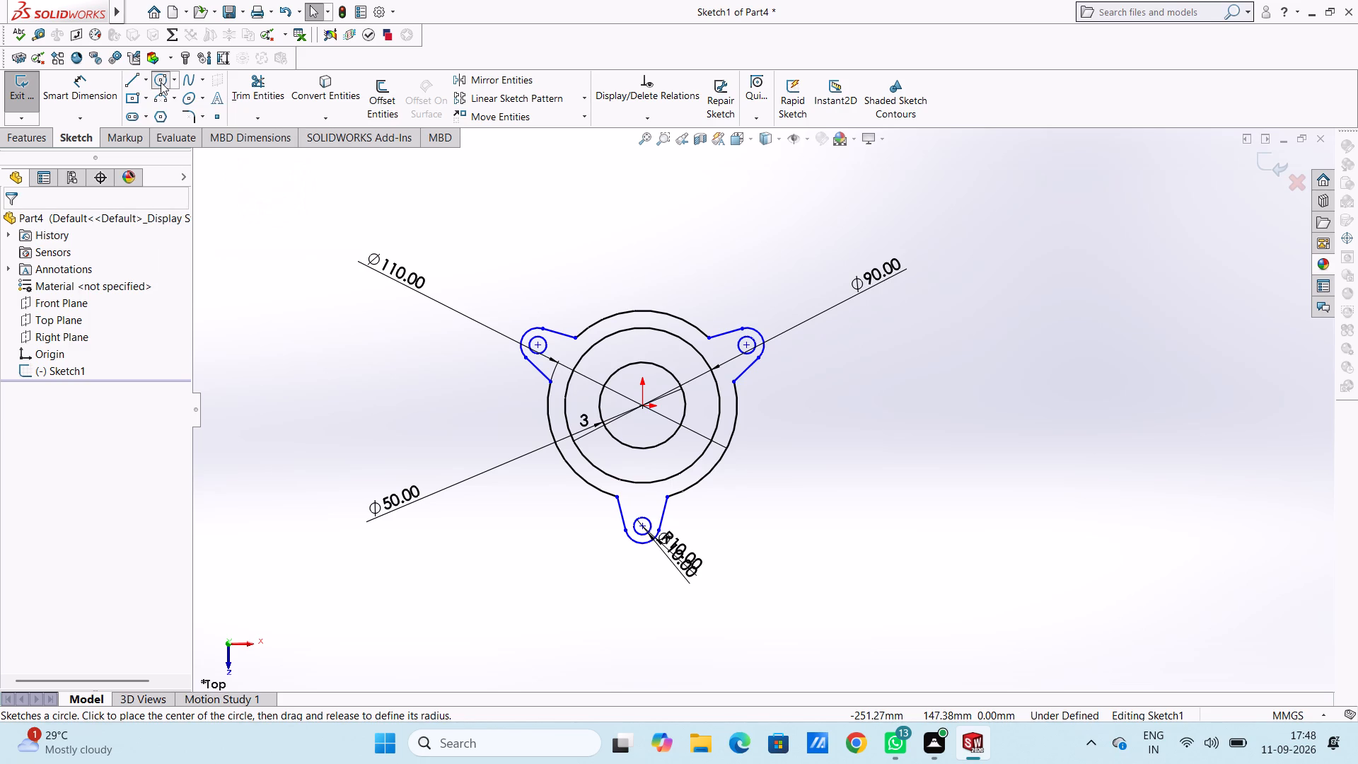
left_click(644, 364)
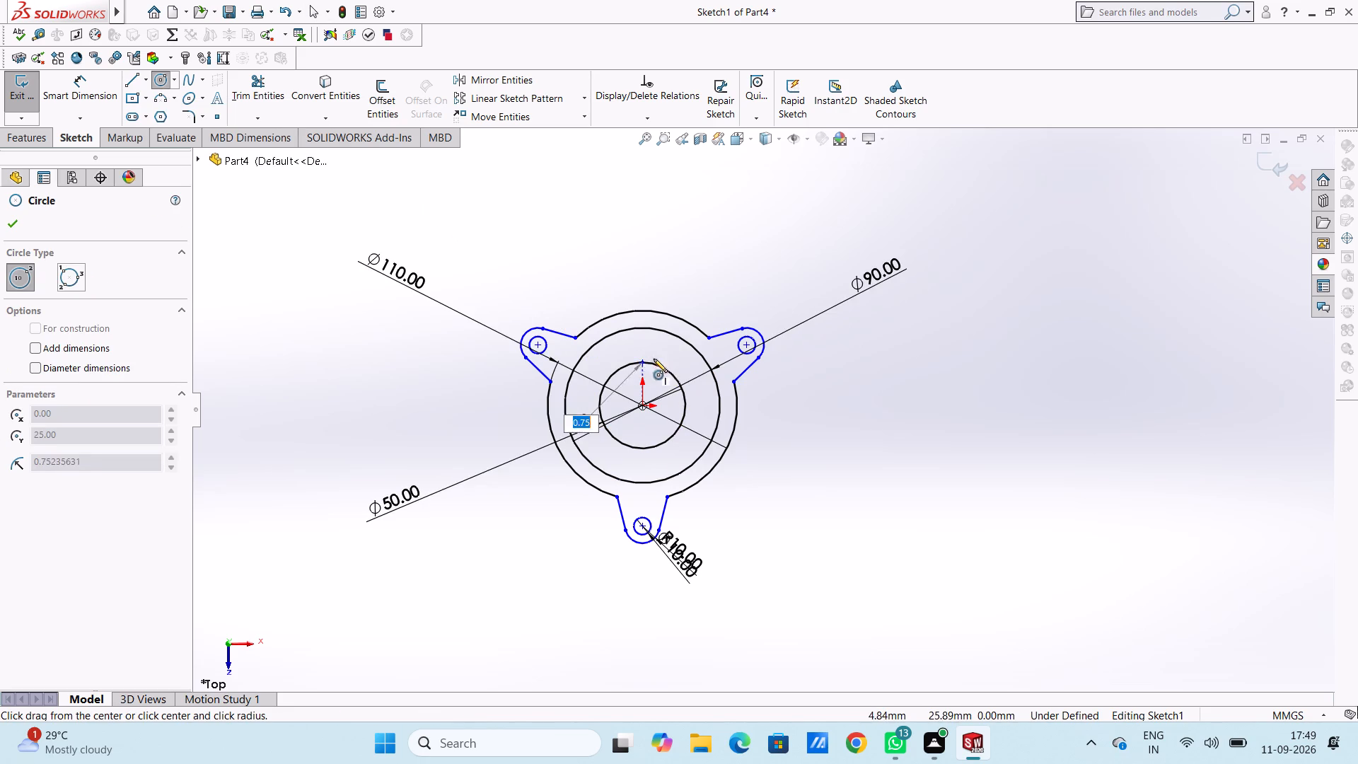
type("11")
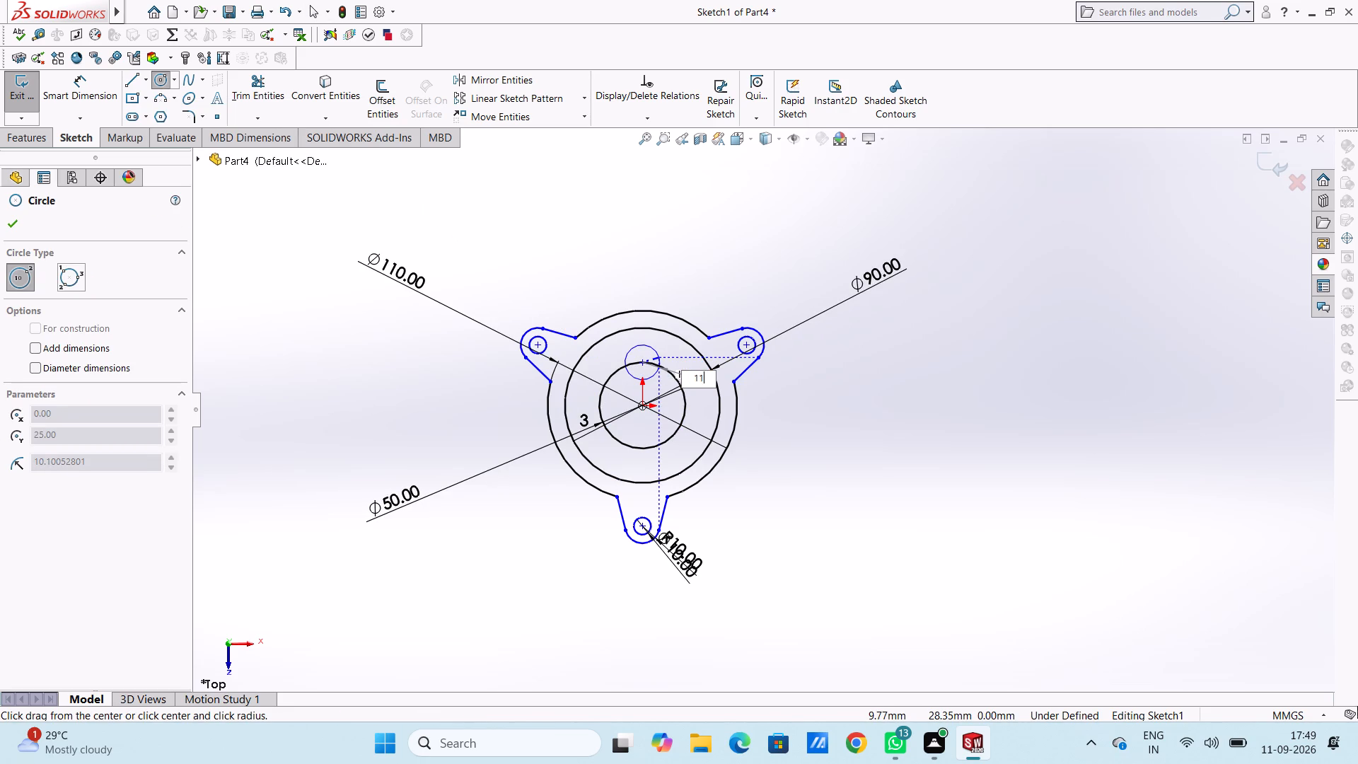
key("Return")
key("Escape")
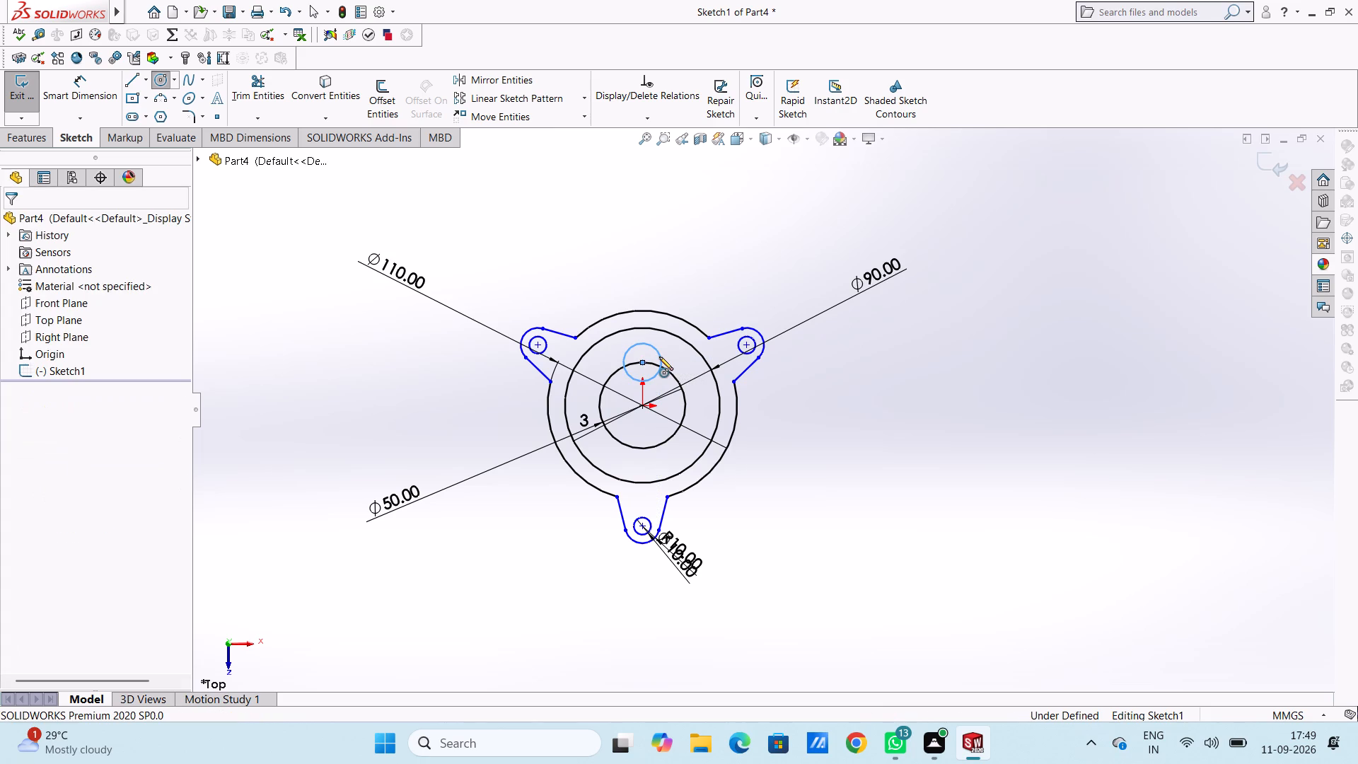
key("Escape")
Add a 22 mm diameter dimension to the small circle on the 50 mm circle.
left_click(77, 89)
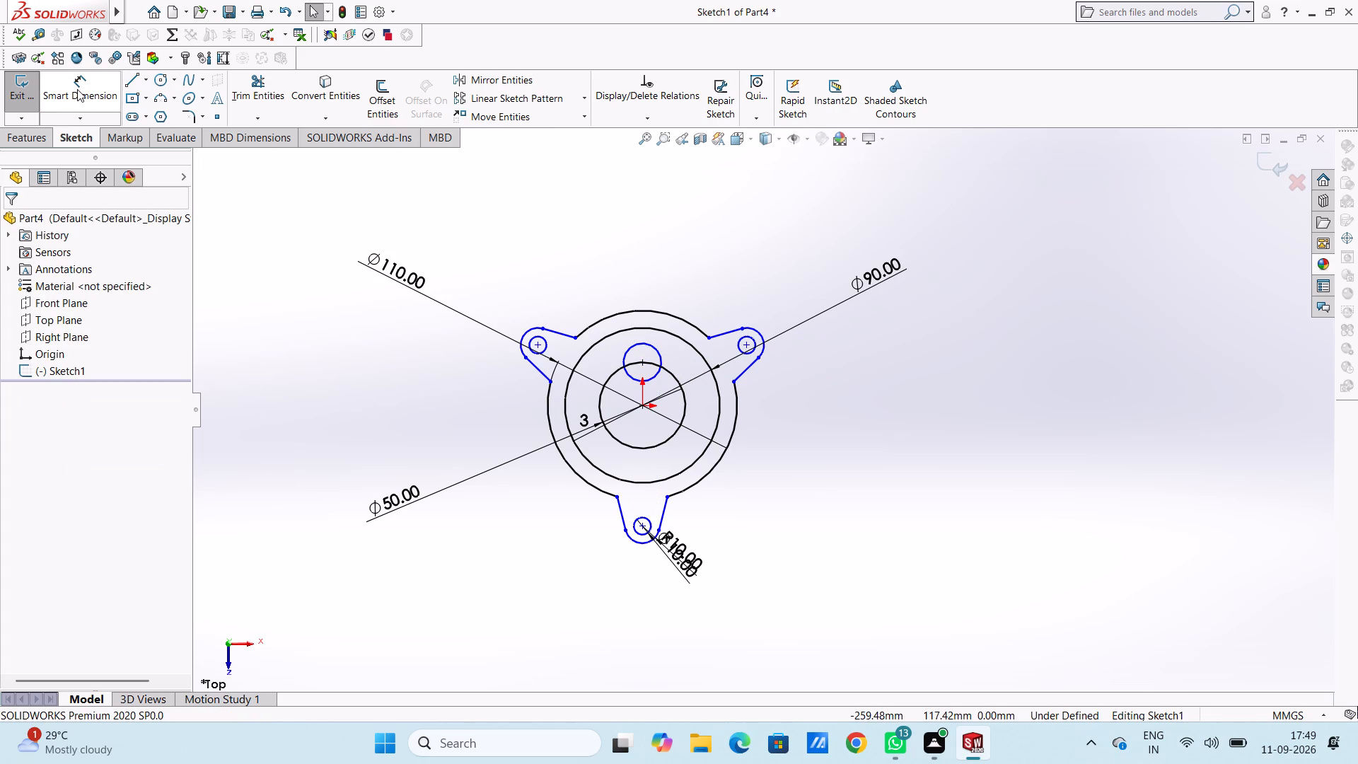
left_click(622, 357)
left_click(523, 229)
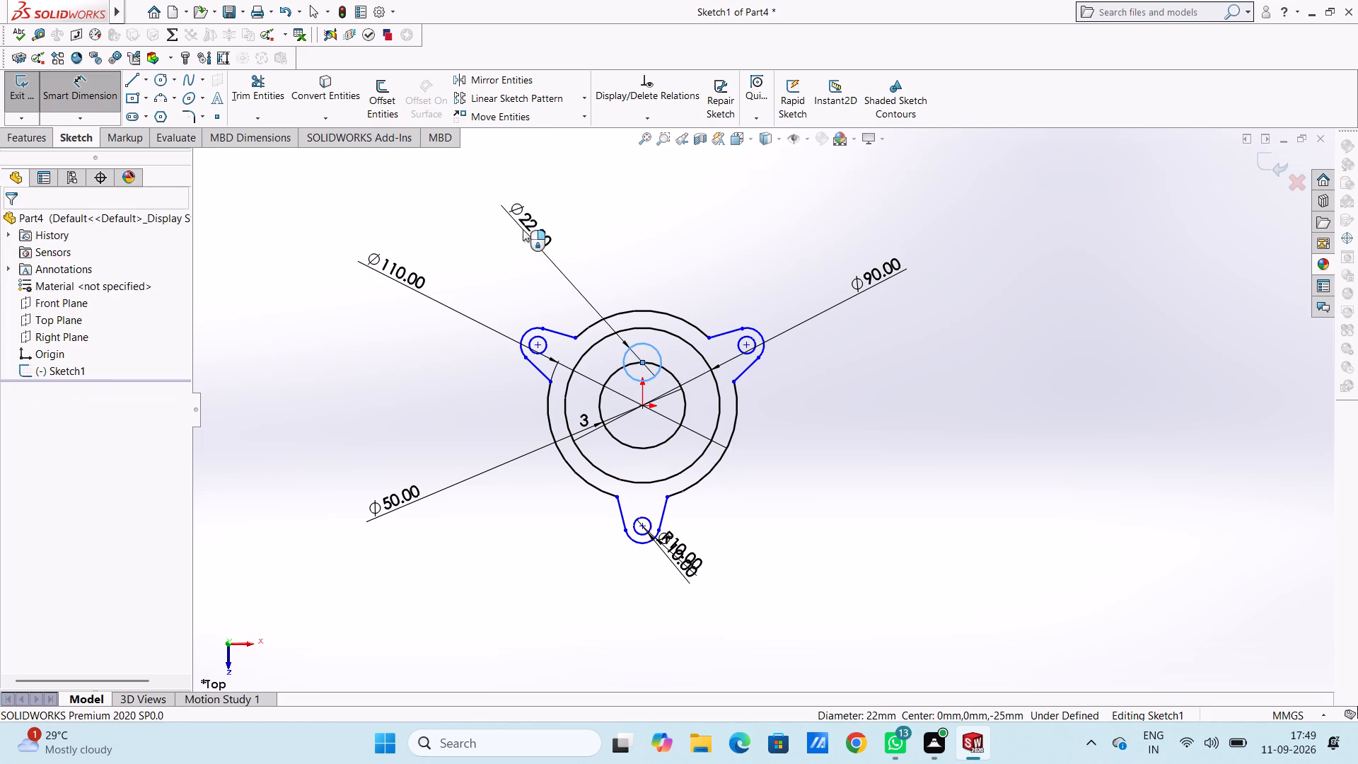
key("Return")
left_click(524, 257)
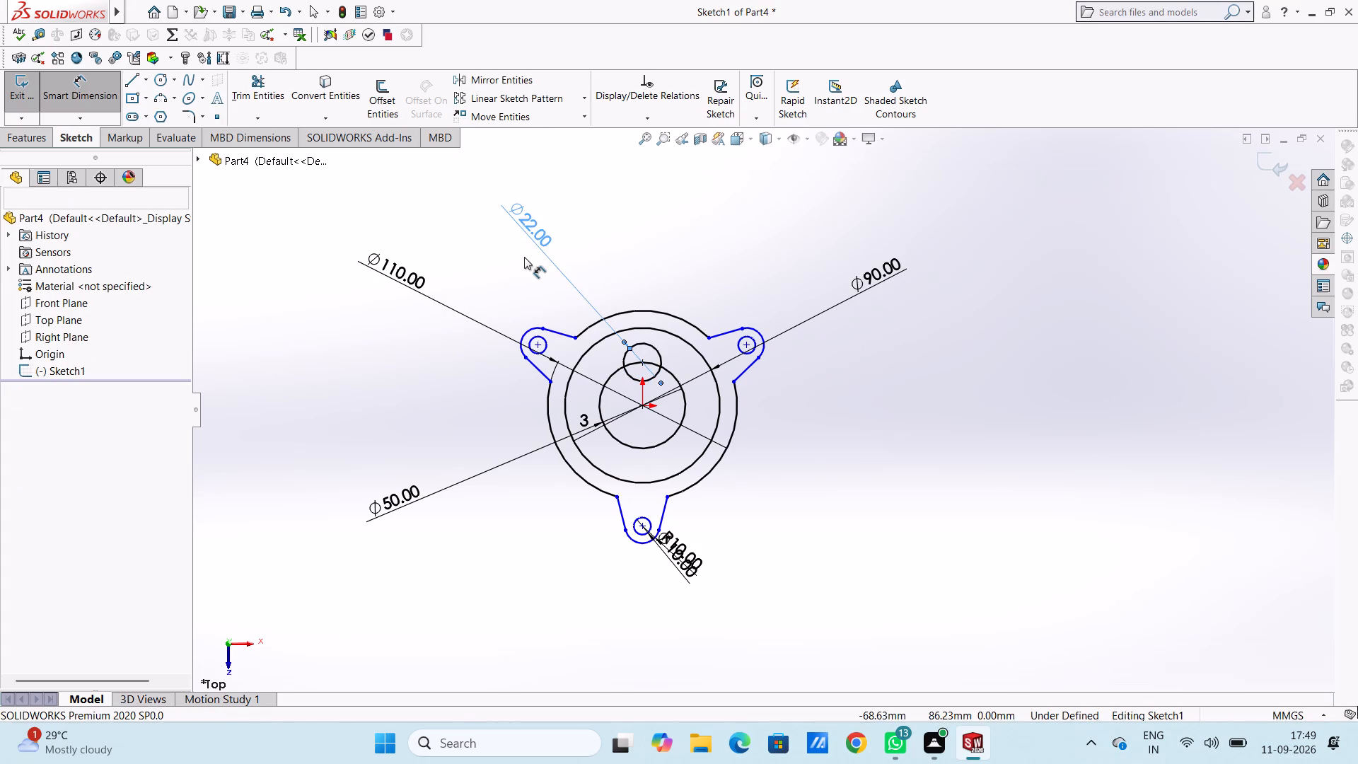
key("Escape")
key("Escape")
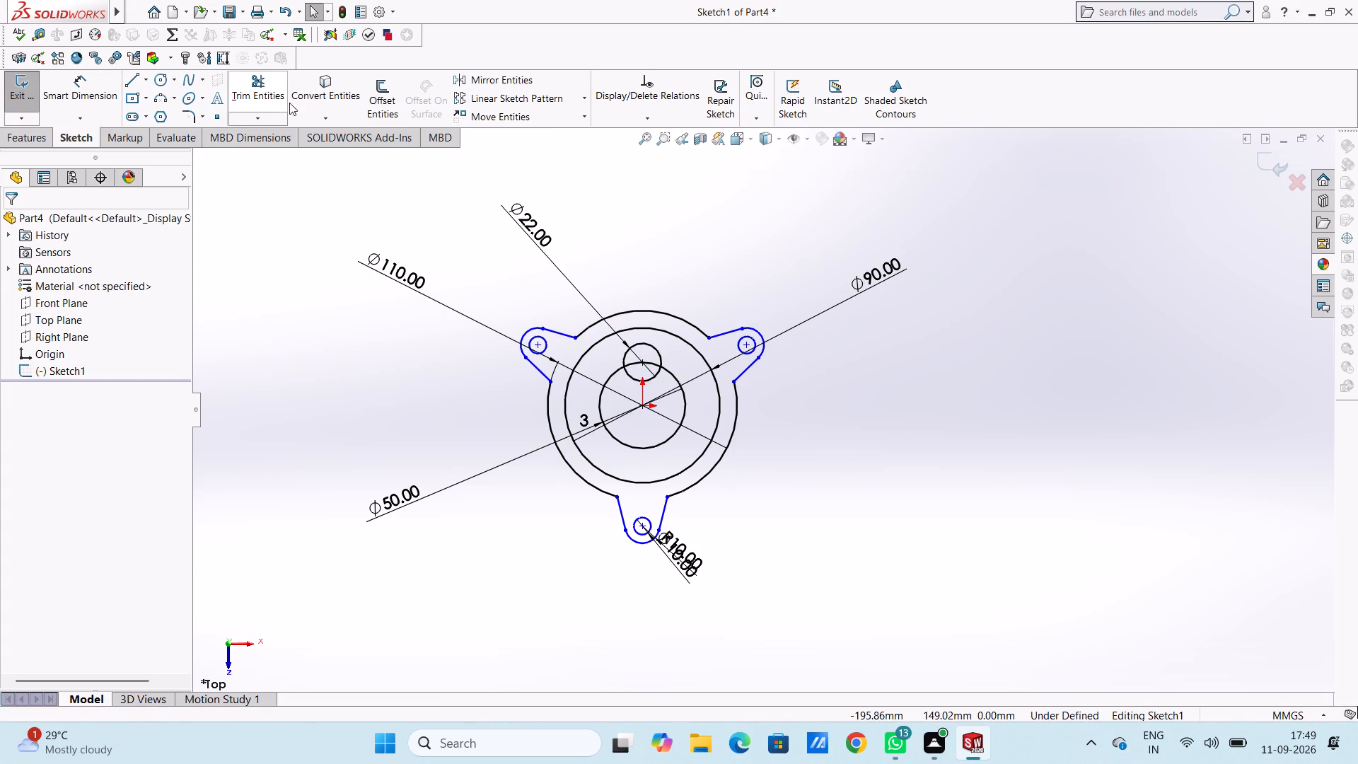
Create a circular sketch pattern of the 22 mm circle about the origin with 3 equally spaced instances over 360 degrees.
left_click(639, 340)
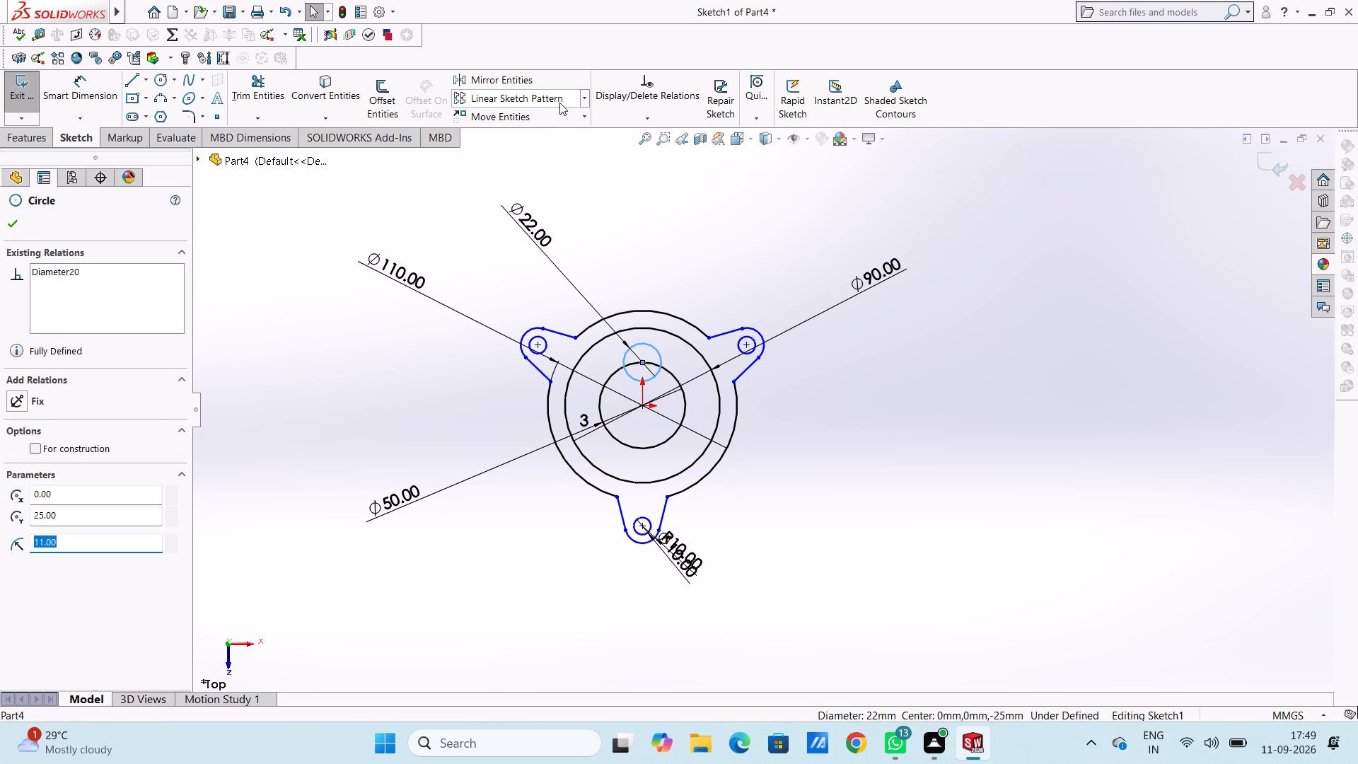
left_click(583, 98)
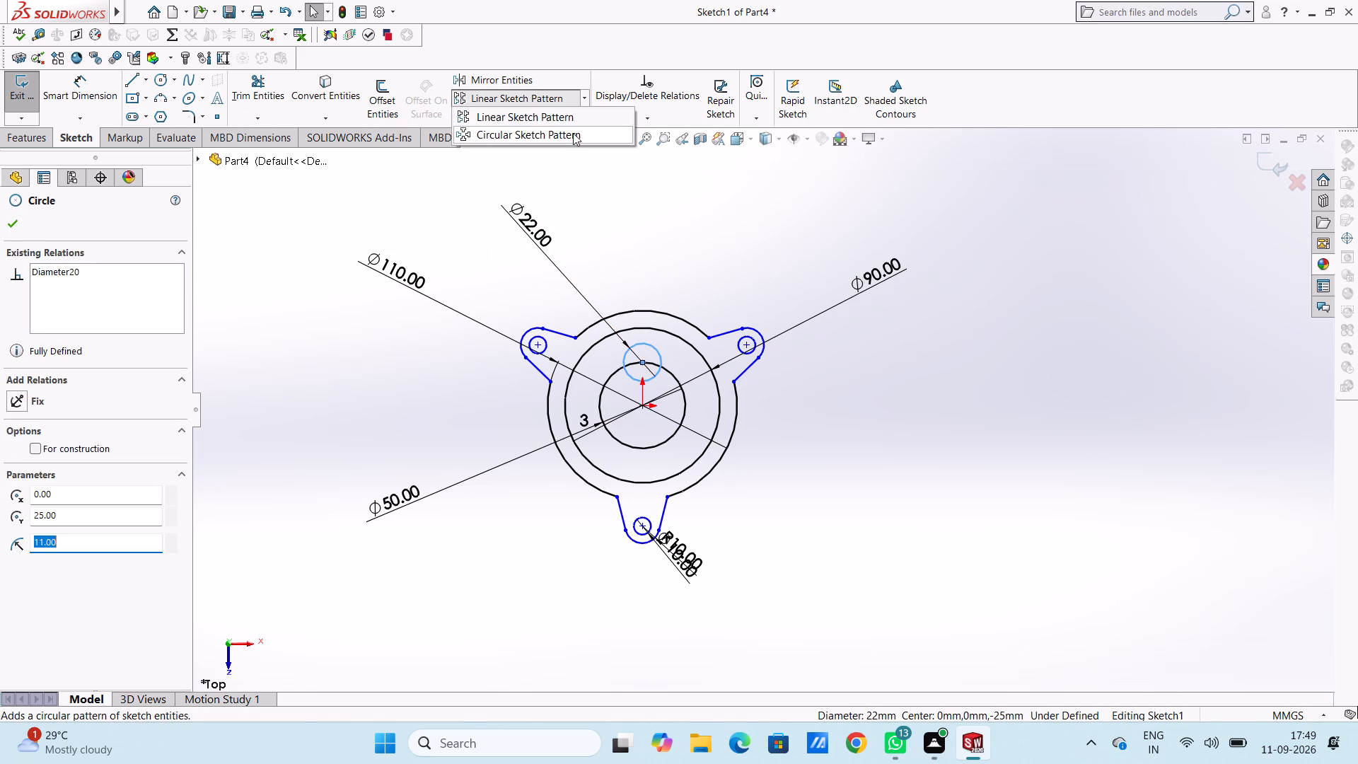
left_click(574, 135)
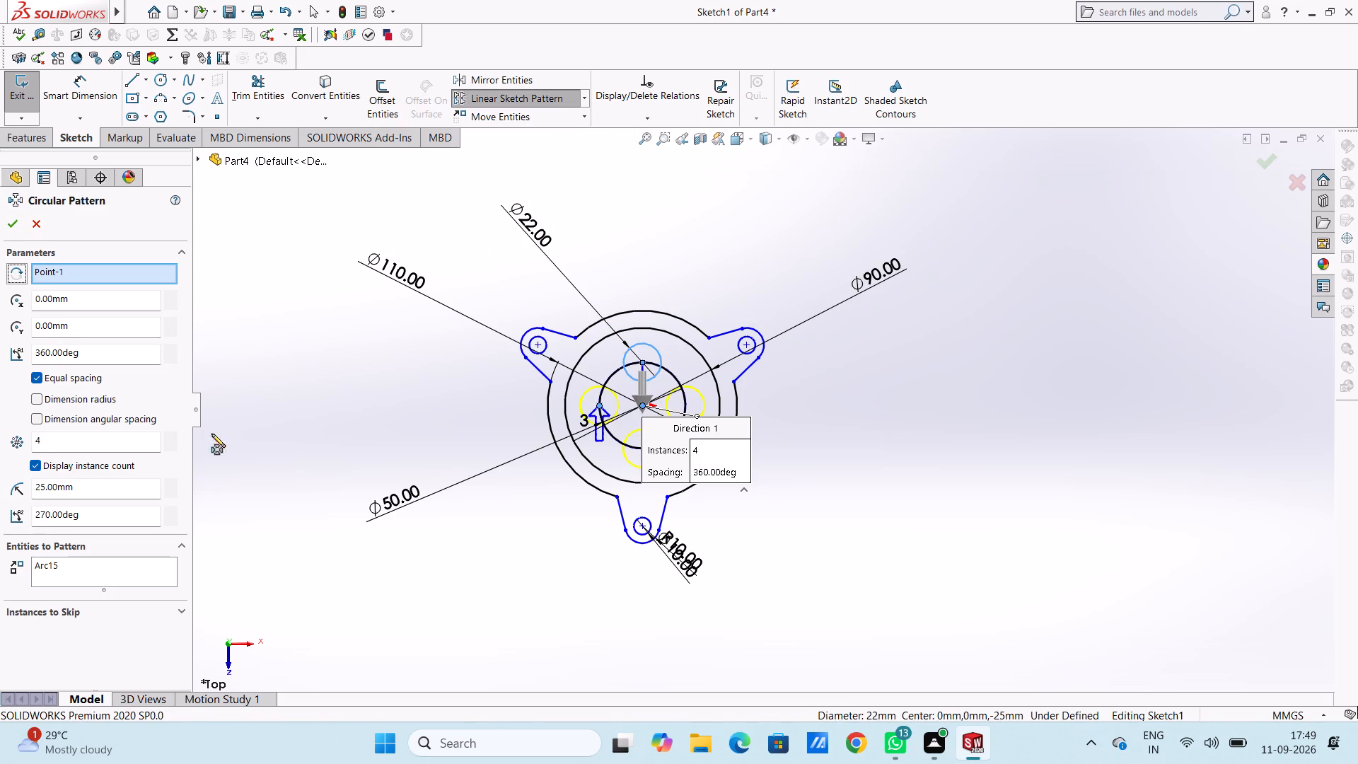
double_click(81, 440)
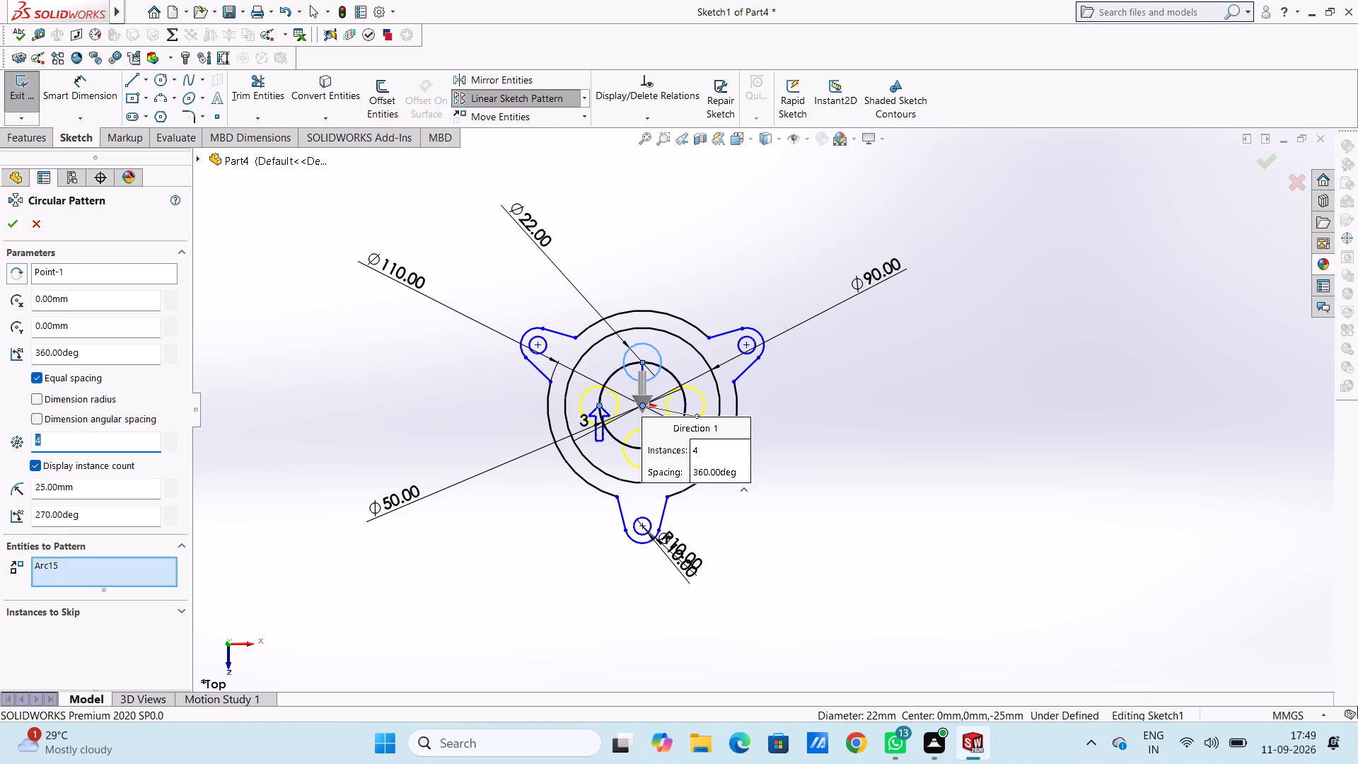
key("3")
key("Return")
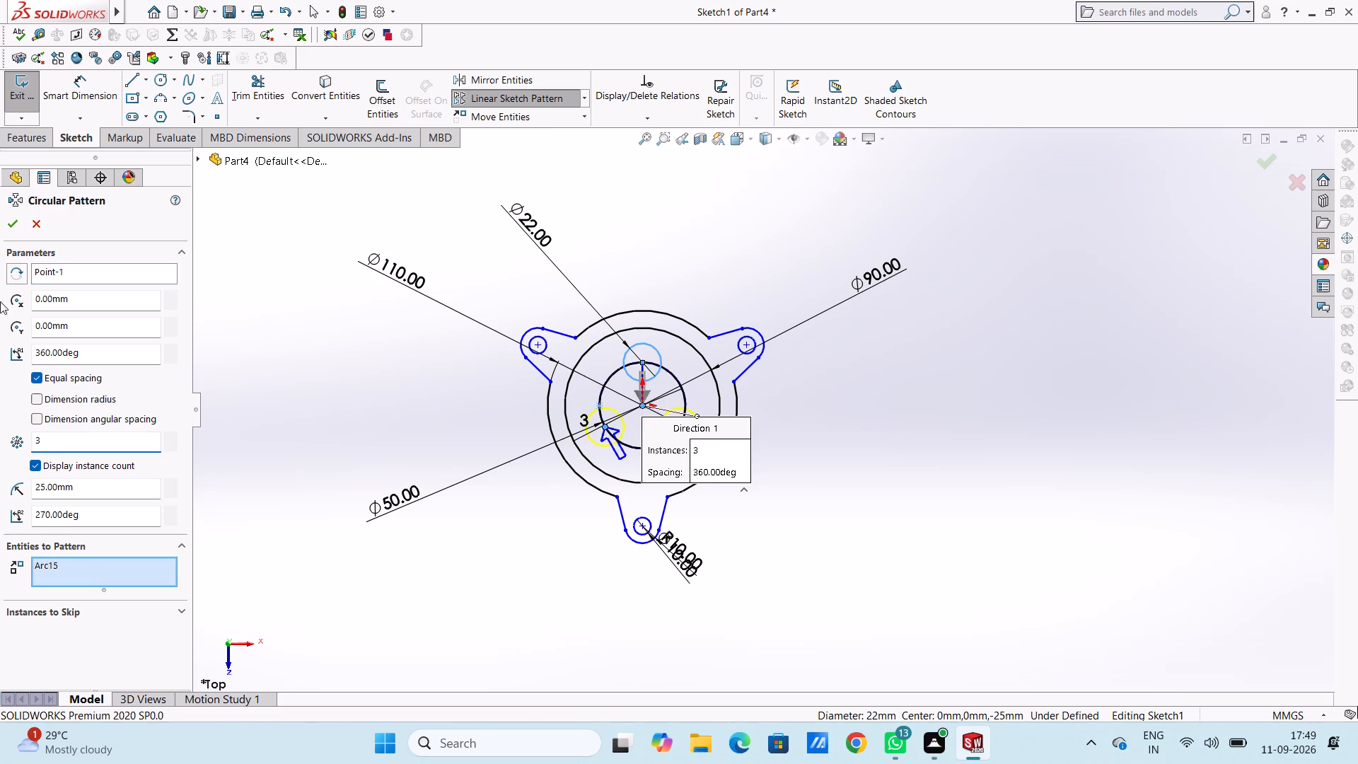
left_click(11, 224)
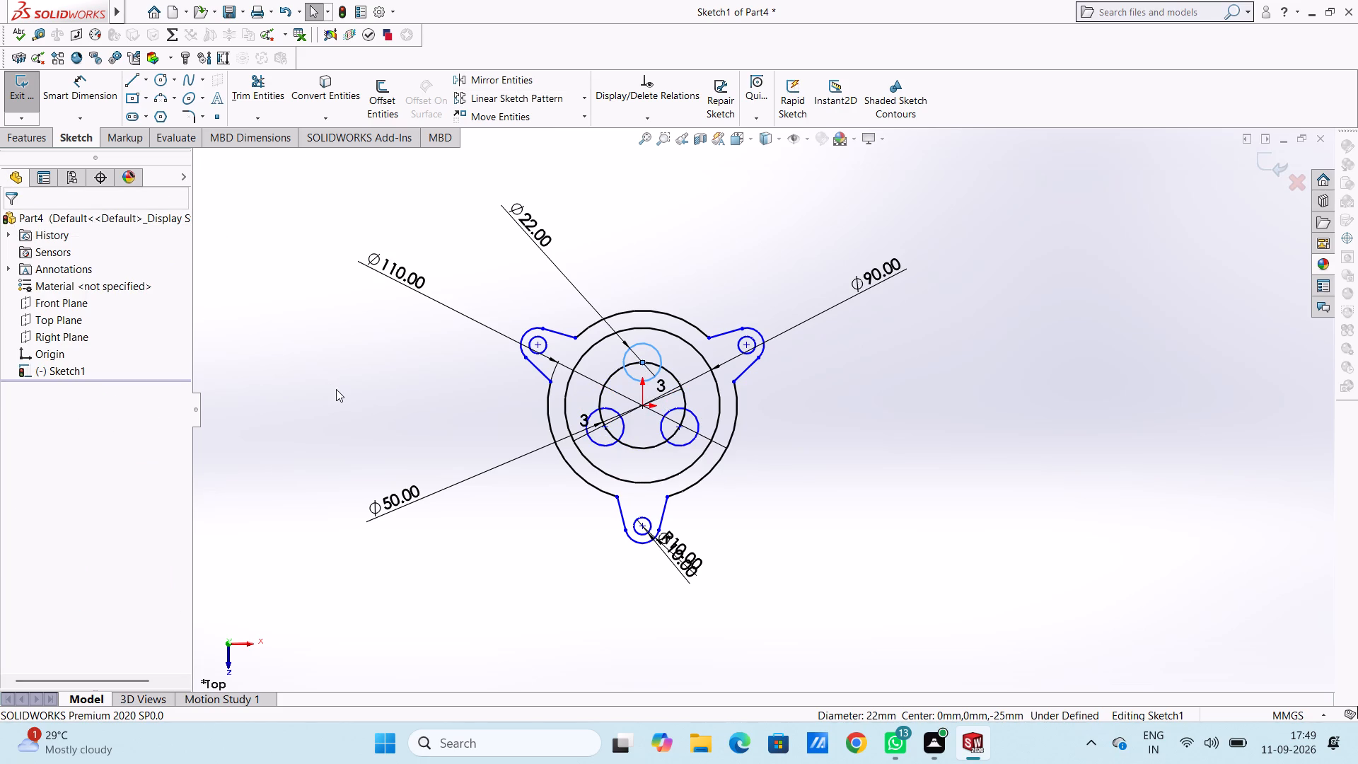
left_click(336, 389)
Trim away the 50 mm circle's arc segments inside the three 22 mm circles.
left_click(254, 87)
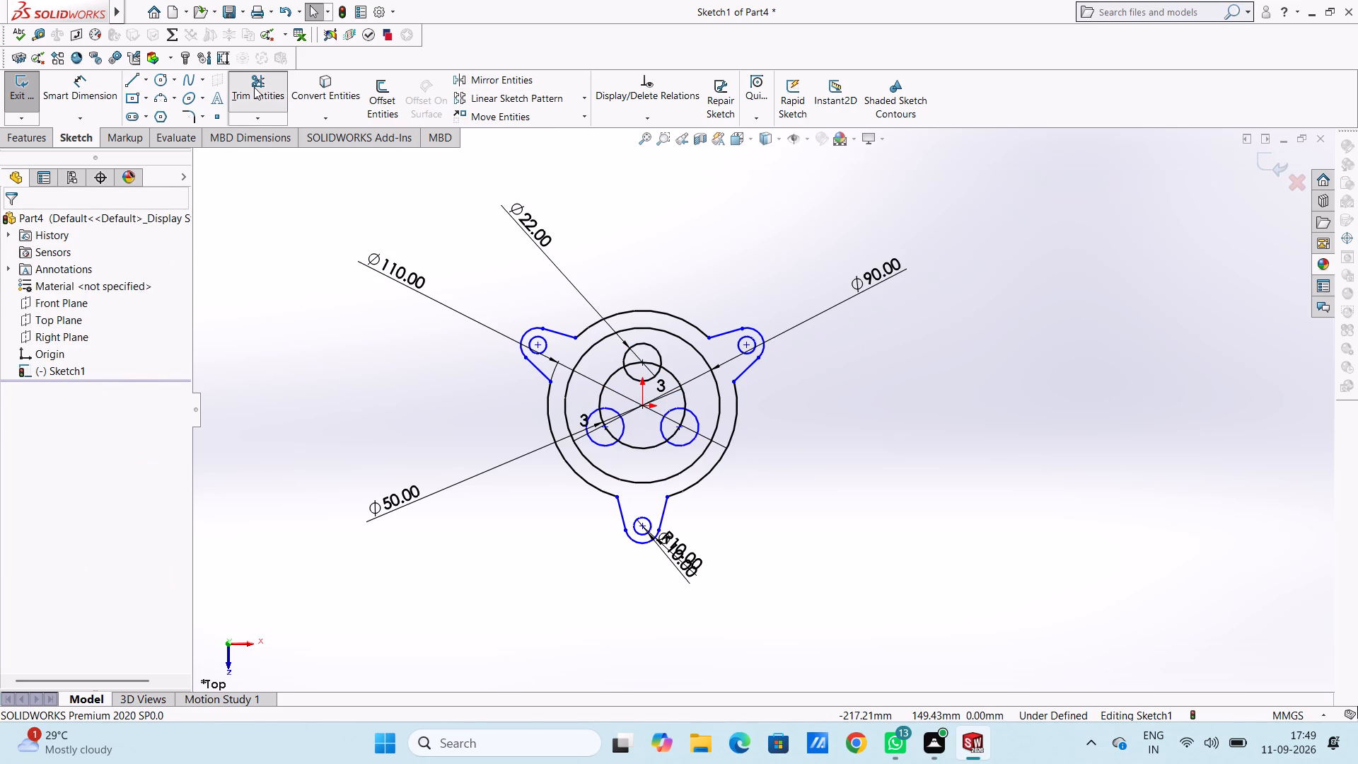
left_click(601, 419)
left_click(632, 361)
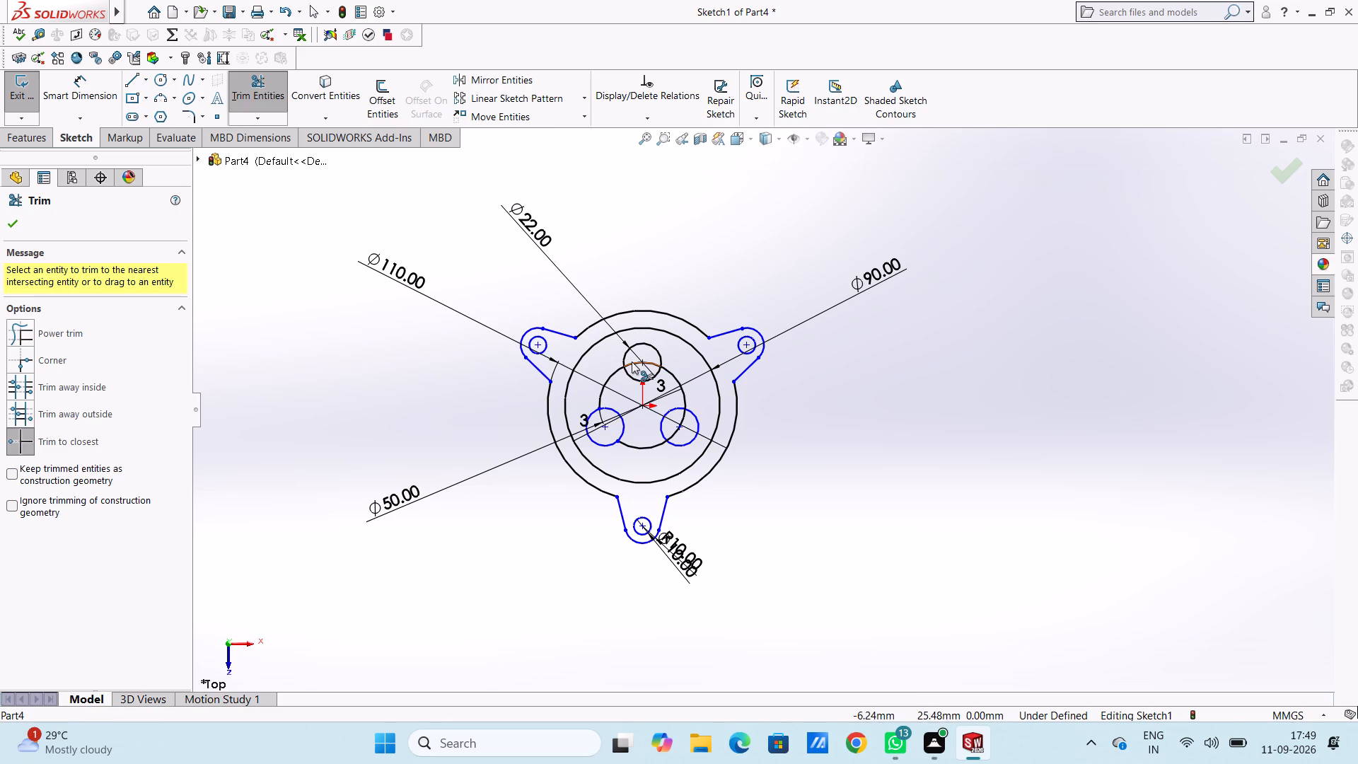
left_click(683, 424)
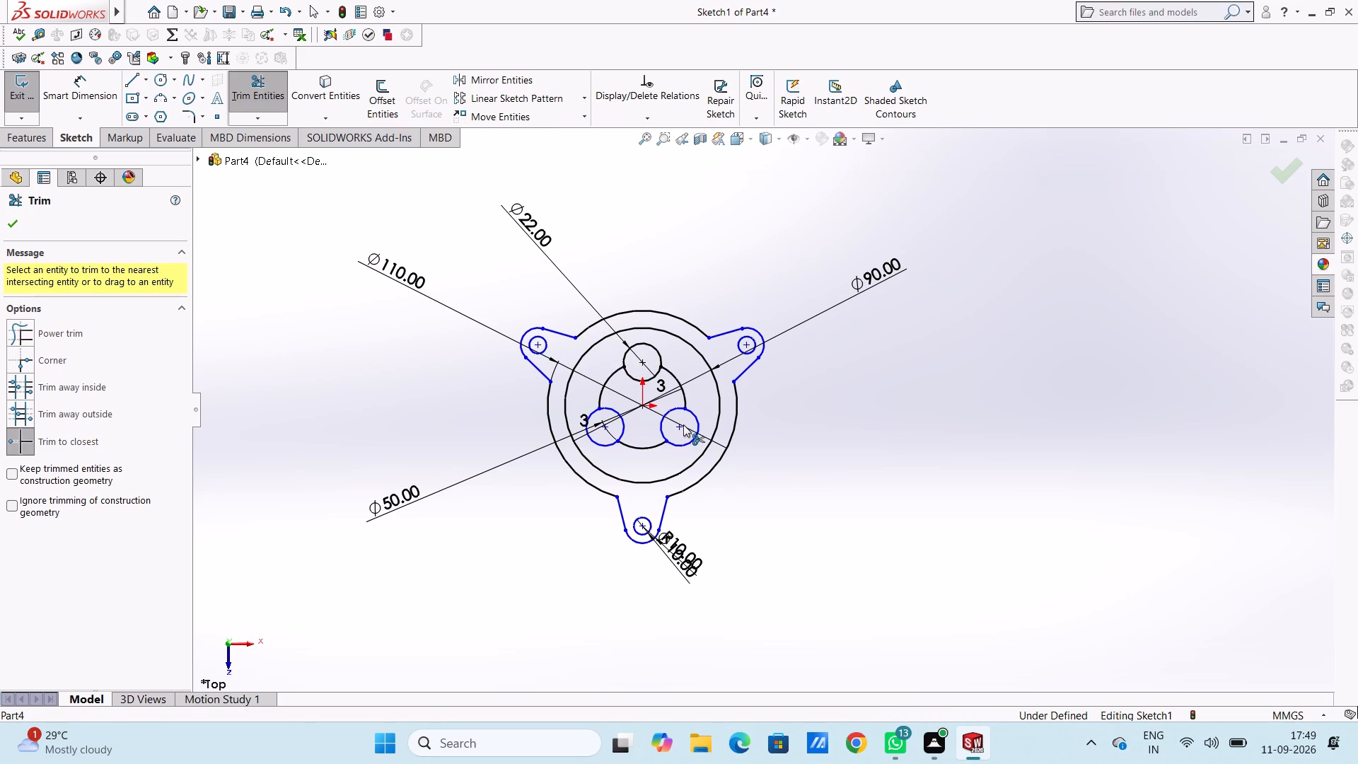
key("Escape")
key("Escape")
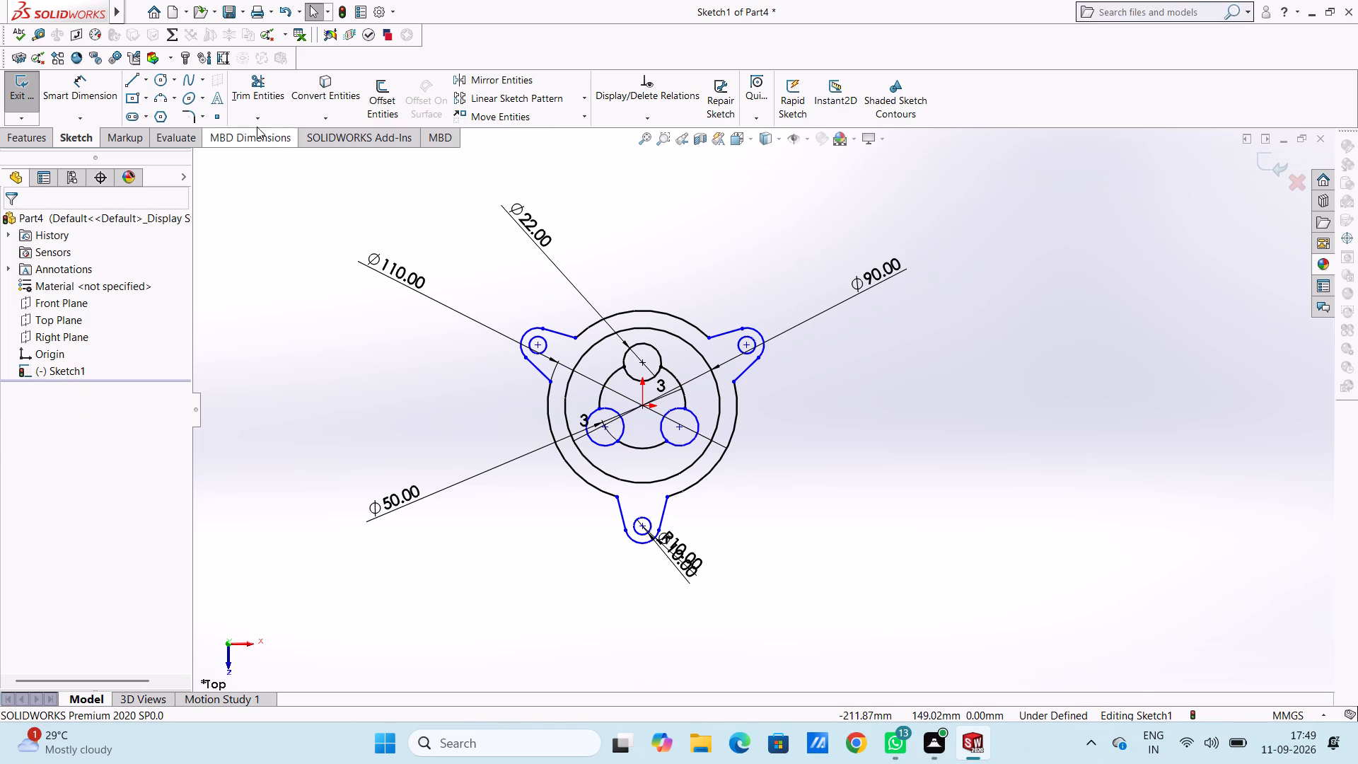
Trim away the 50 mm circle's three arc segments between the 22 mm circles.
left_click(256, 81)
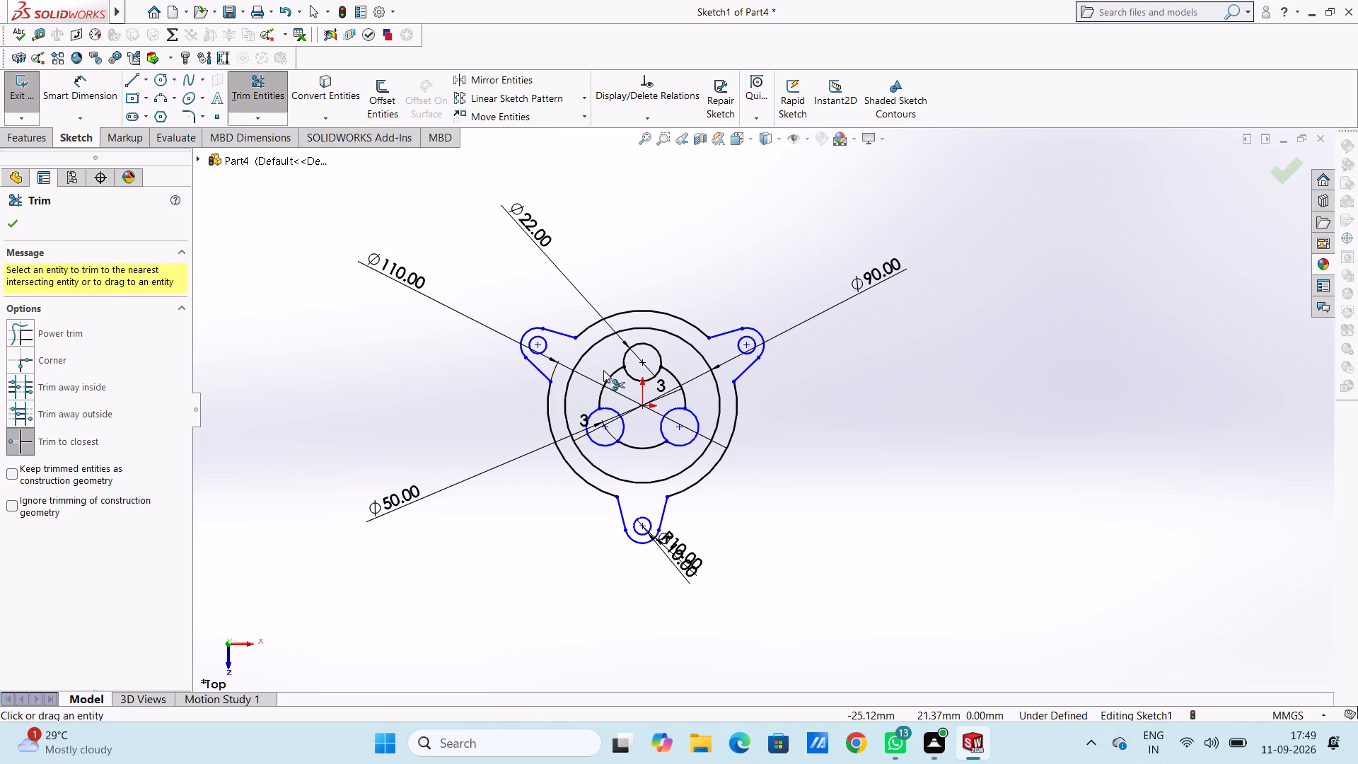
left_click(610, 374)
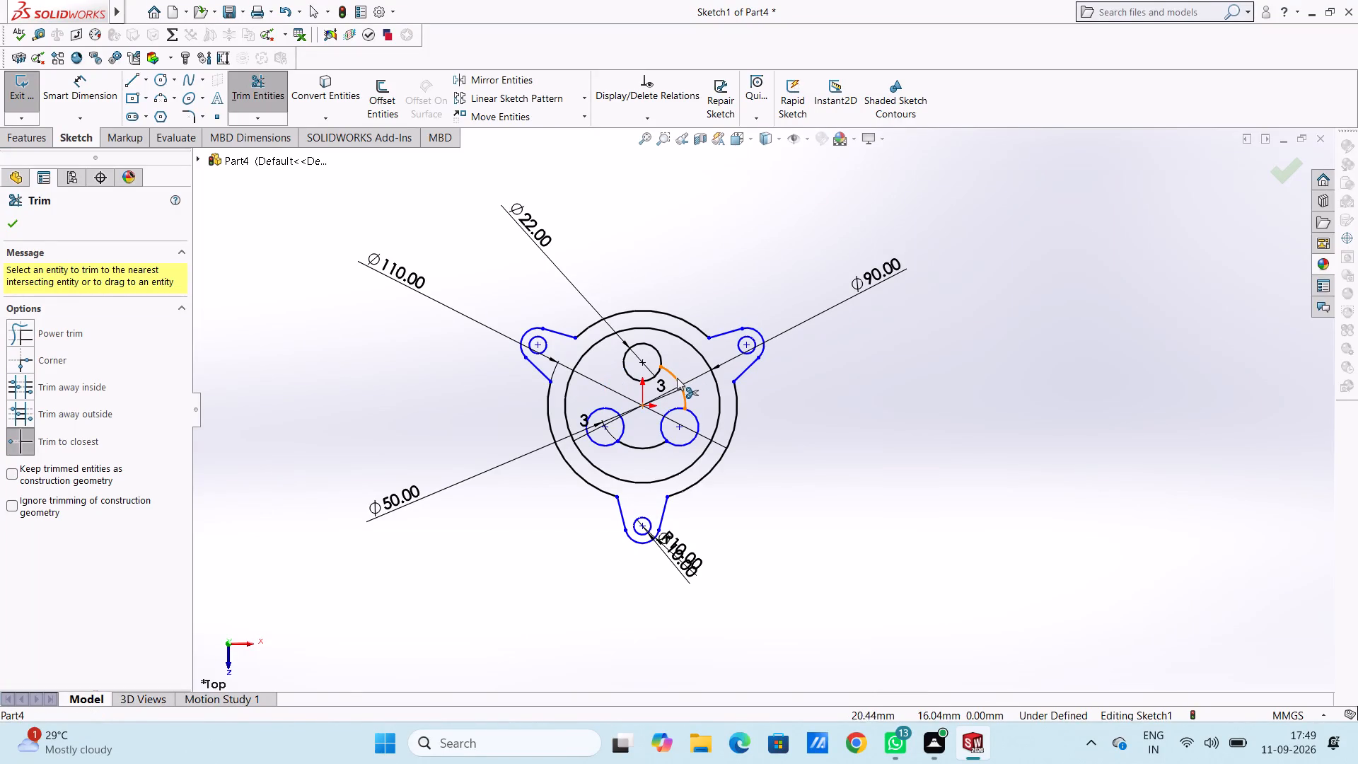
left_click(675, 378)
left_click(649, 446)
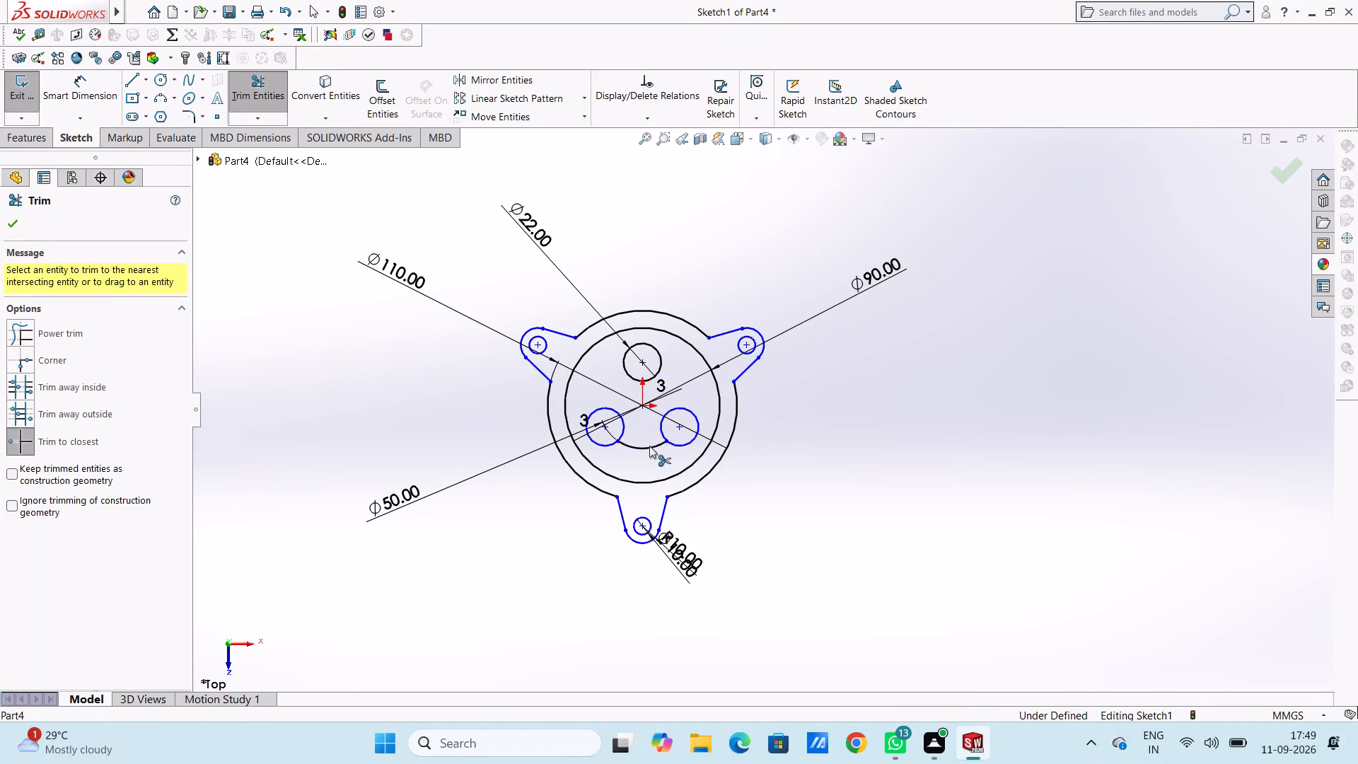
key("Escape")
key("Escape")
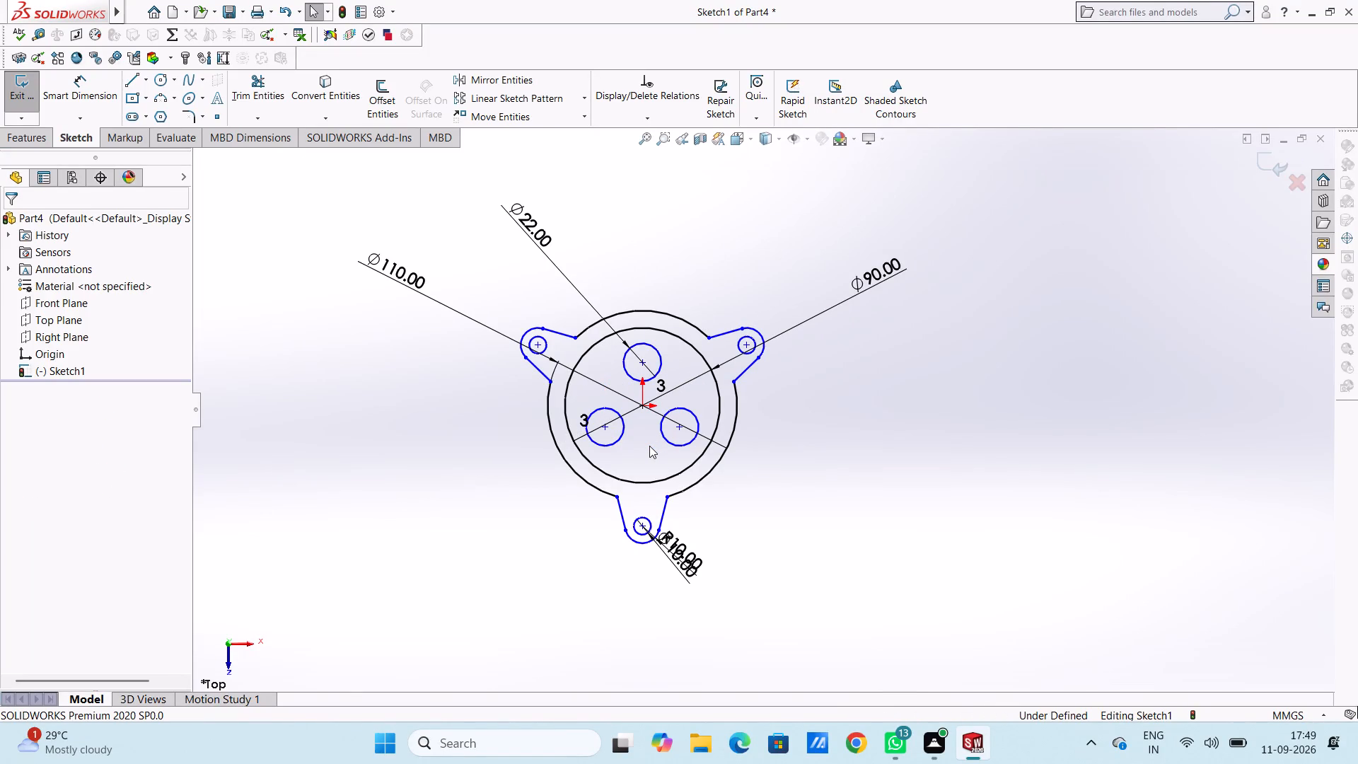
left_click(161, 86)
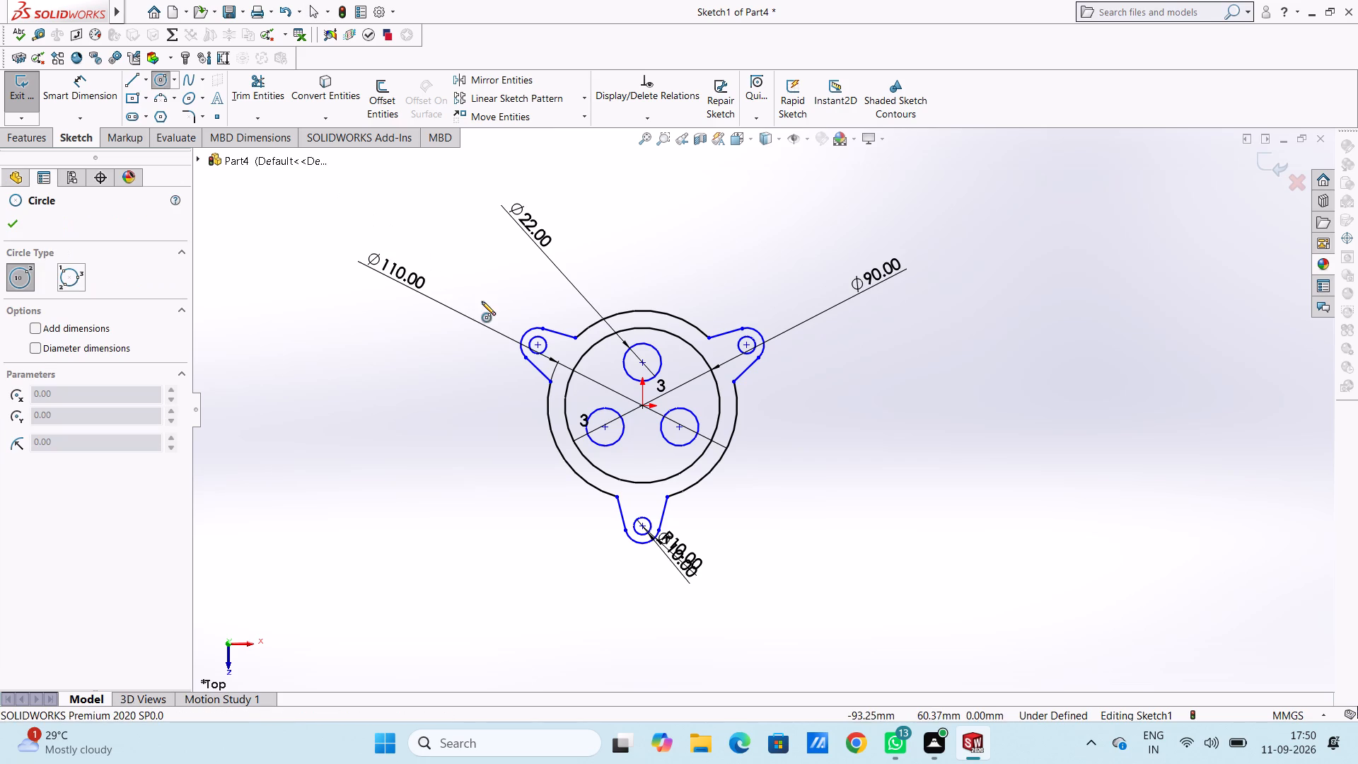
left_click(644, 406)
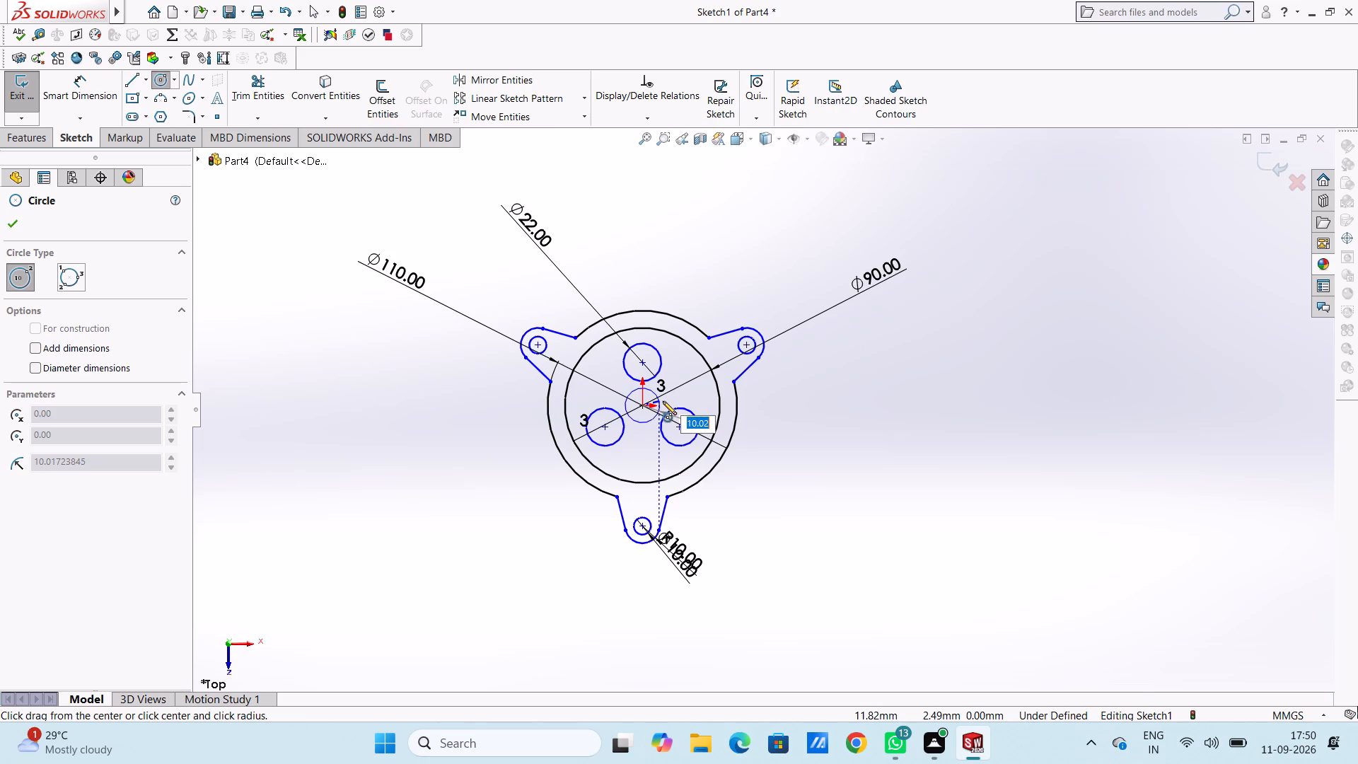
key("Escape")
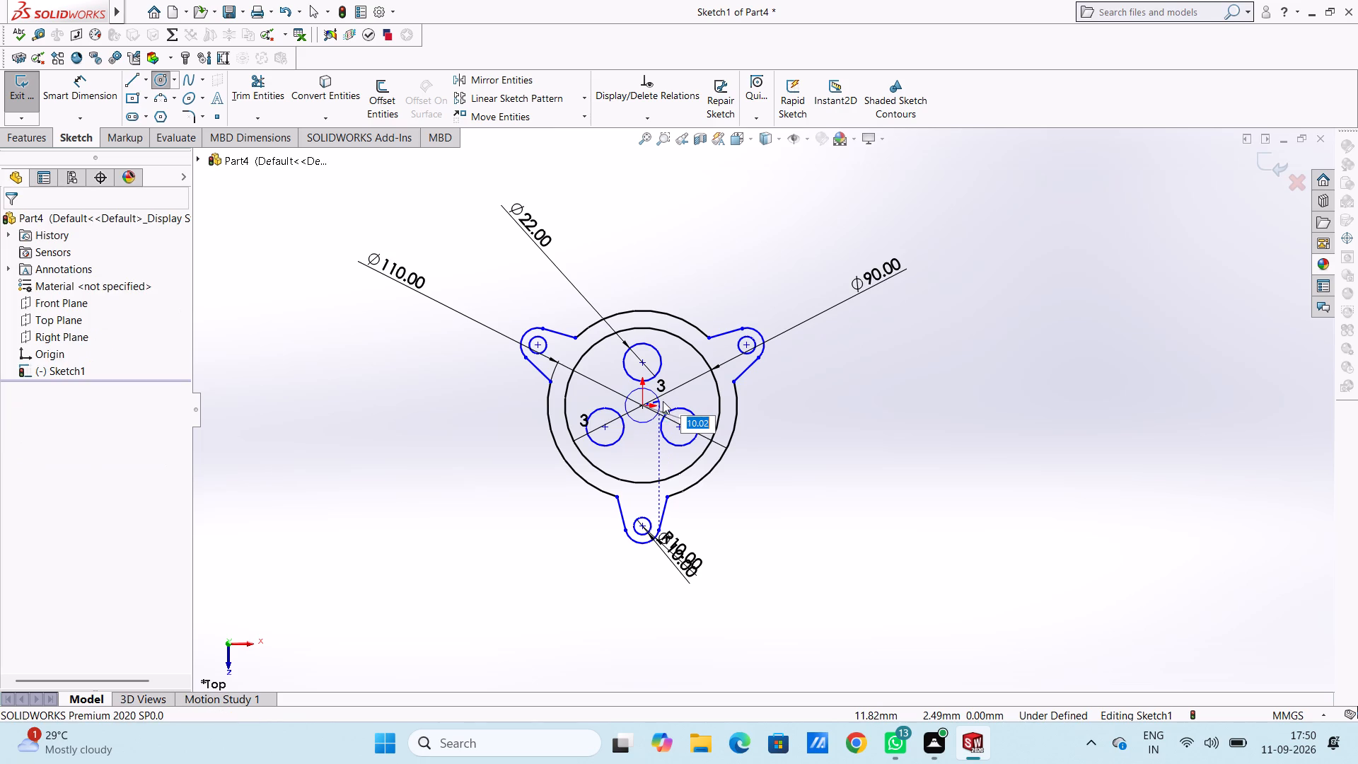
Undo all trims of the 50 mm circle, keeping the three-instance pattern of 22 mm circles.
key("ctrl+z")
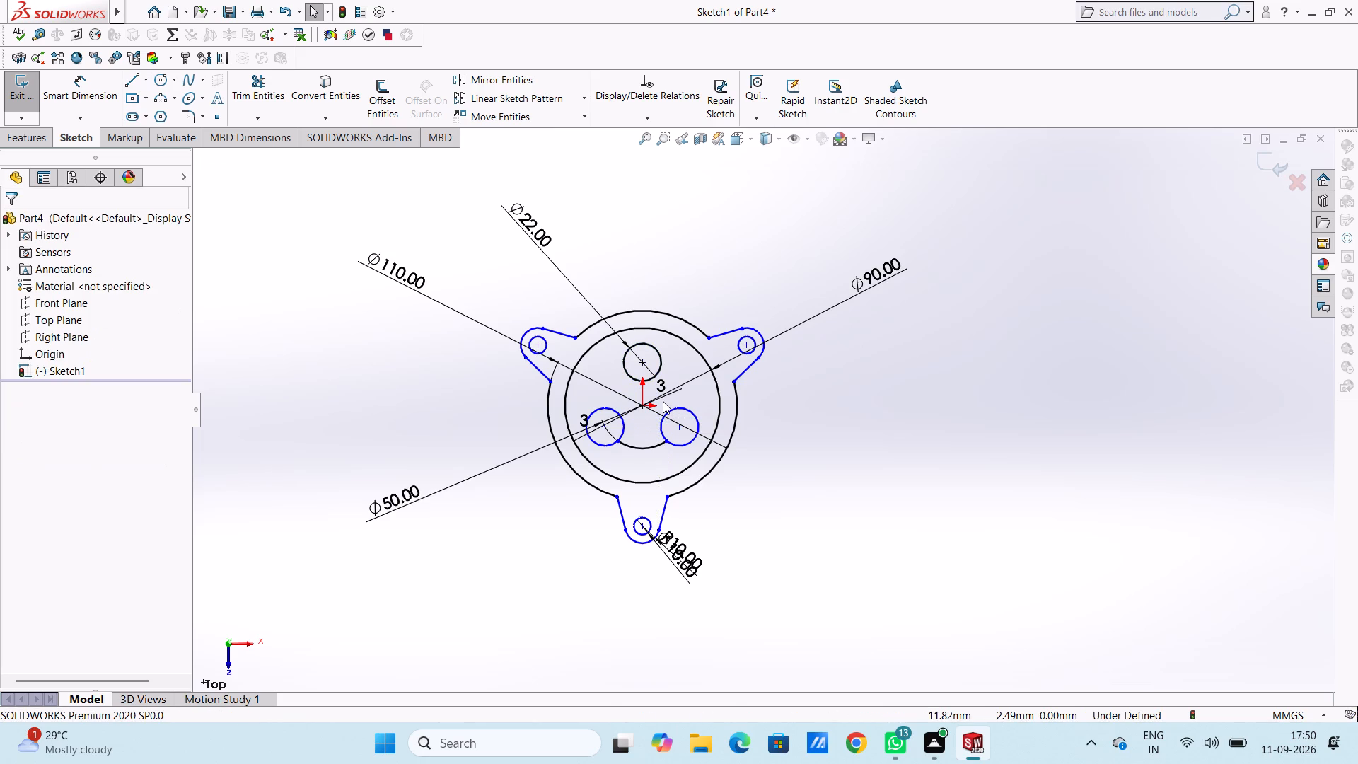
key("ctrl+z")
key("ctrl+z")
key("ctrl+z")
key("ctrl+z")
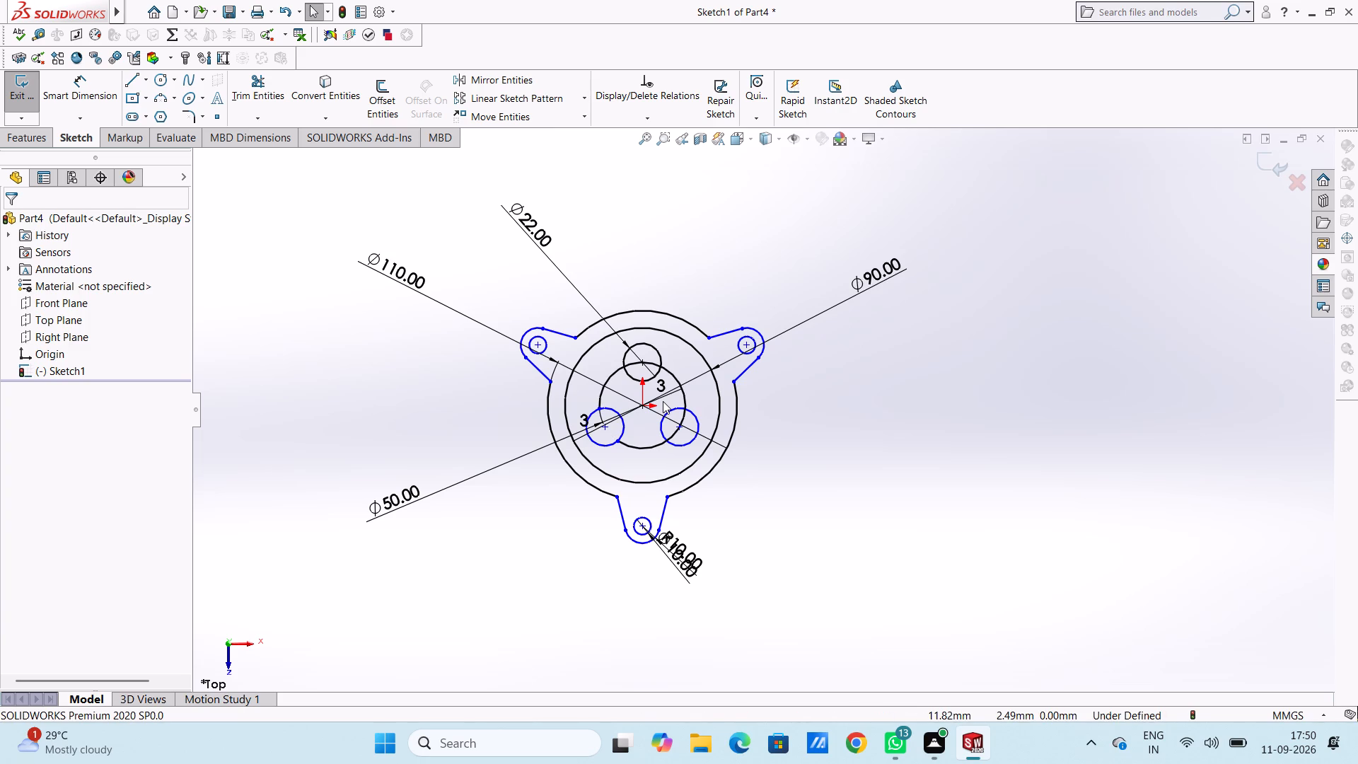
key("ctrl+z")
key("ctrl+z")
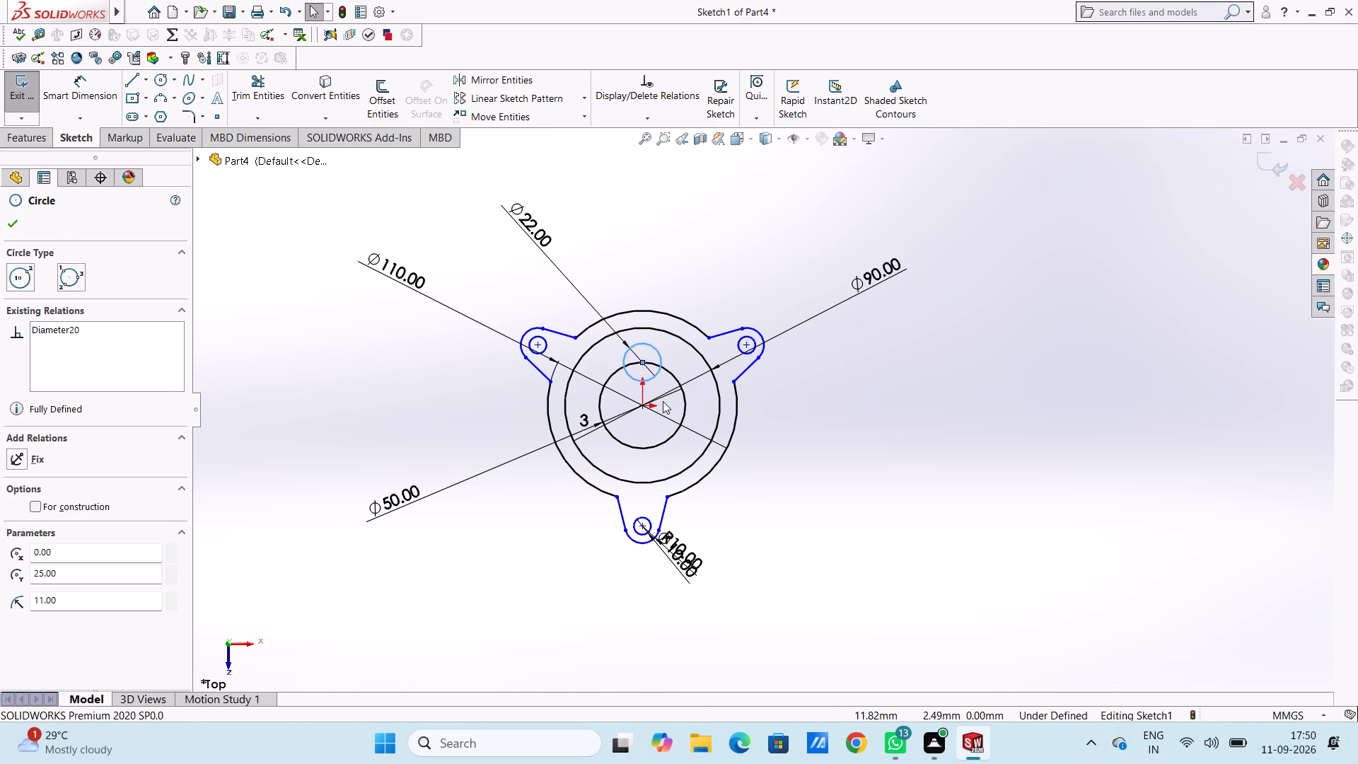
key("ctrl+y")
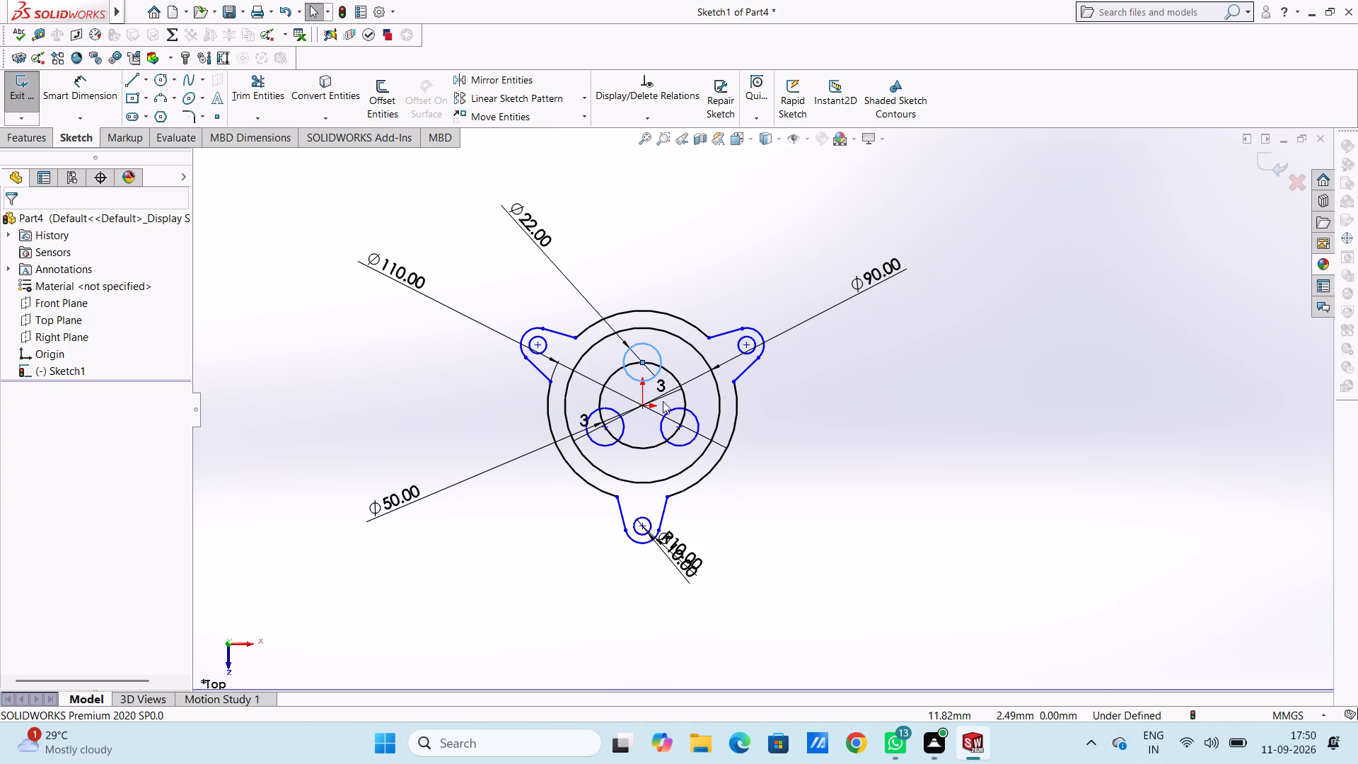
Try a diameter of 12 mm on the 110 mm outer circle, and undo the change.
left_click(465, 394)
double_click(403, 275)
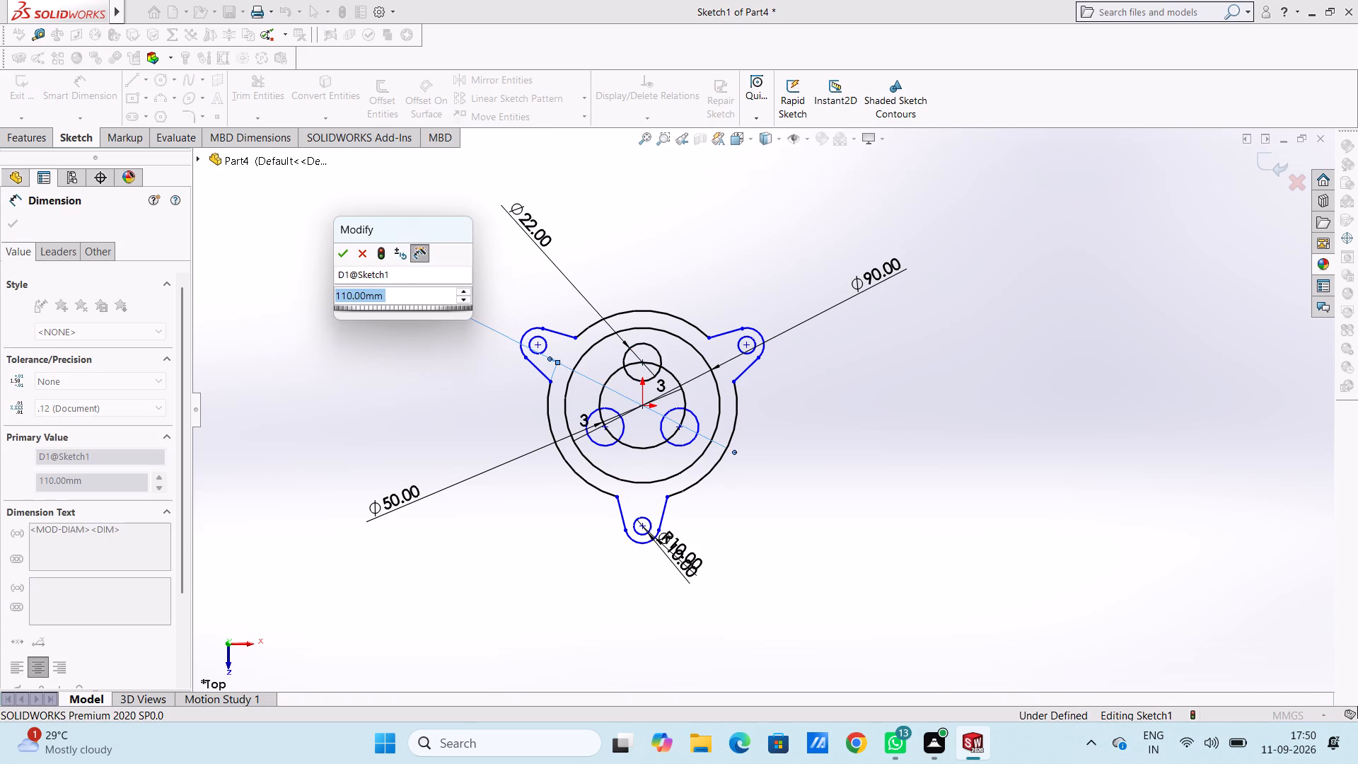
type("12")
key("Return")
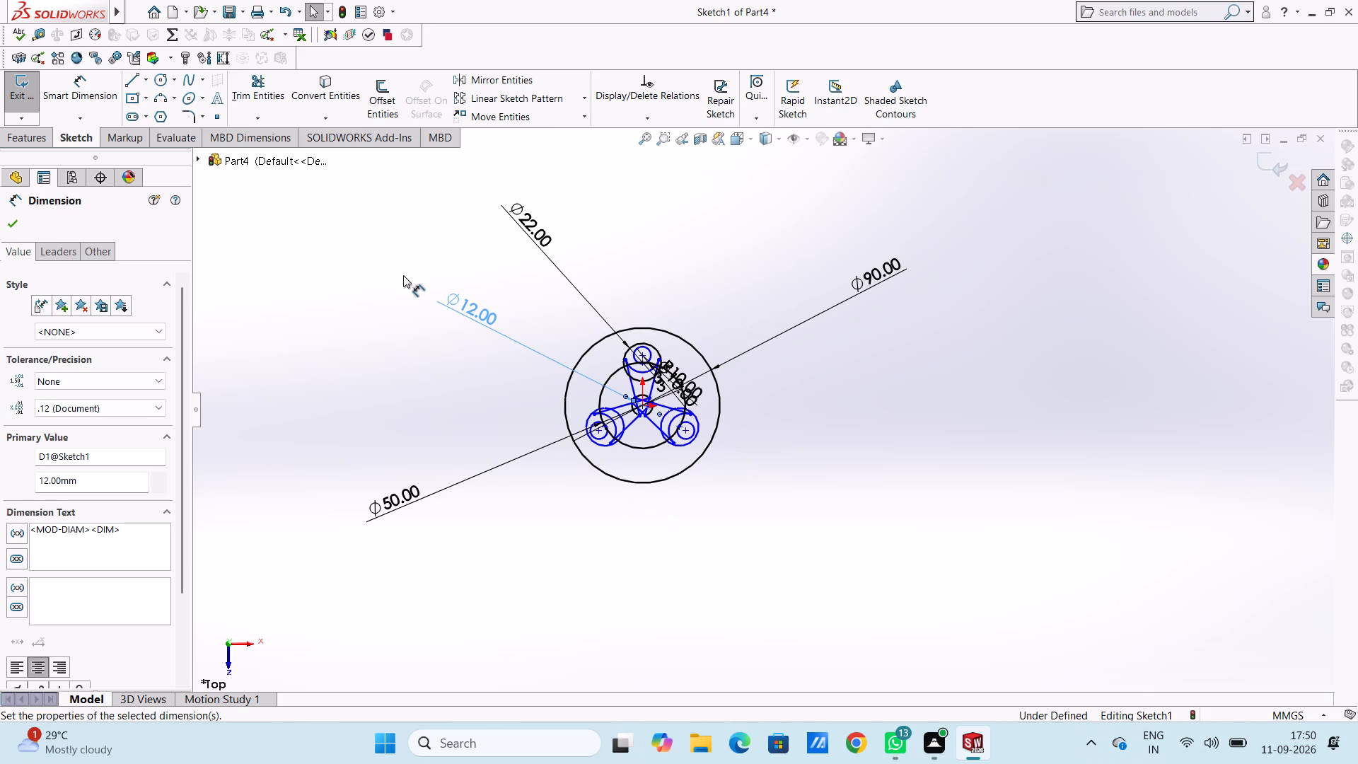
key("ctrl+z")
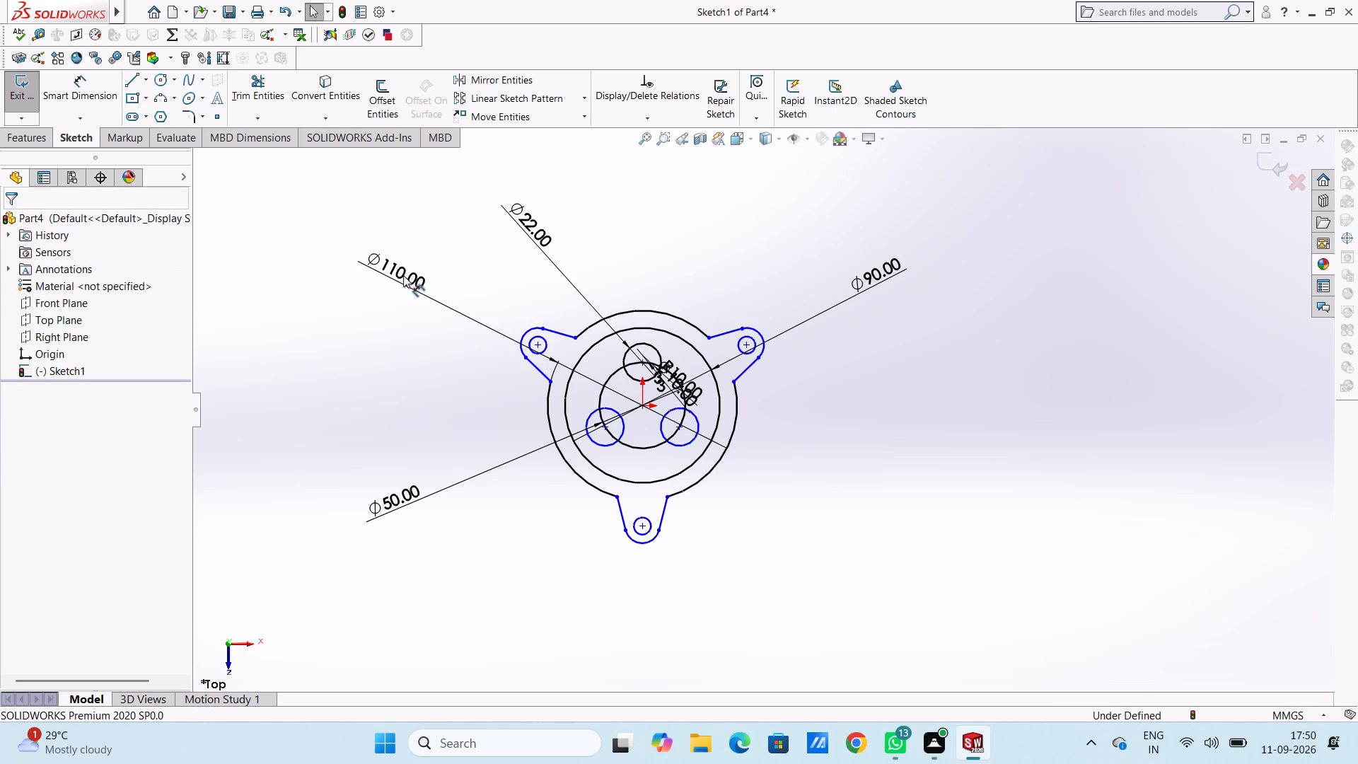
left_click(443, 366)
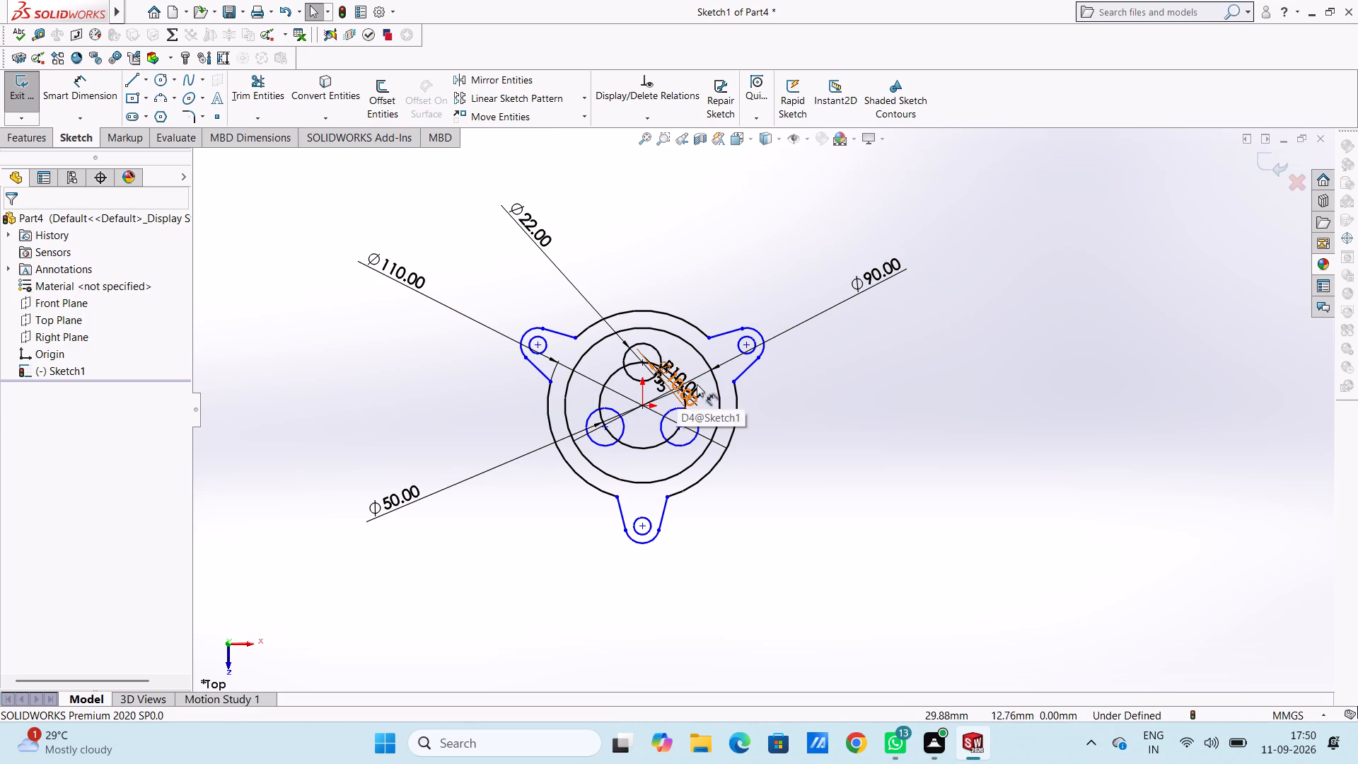
Undo the circular pattern of the 22 mm circle, leaving only the original circle.
scroll(709, 399, "down", 5, "ctrl")
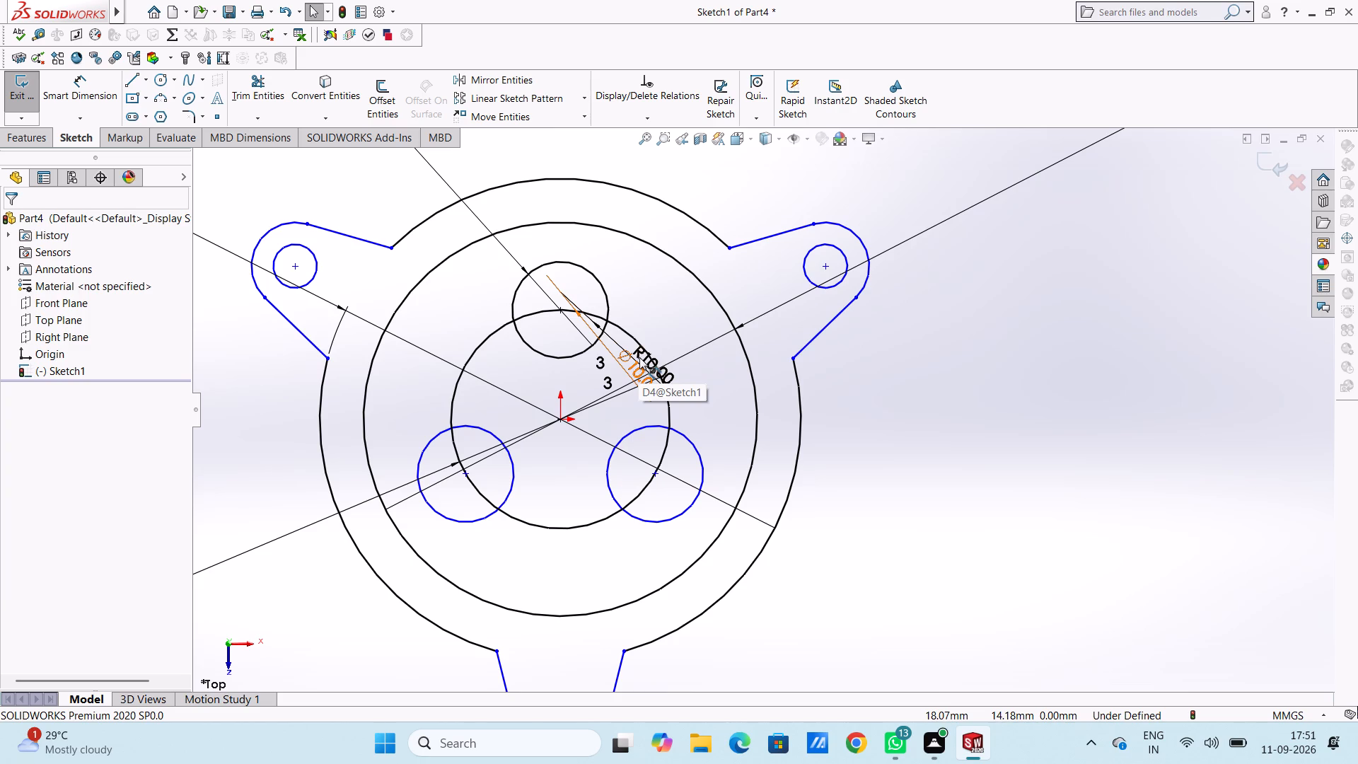
key("ctrl+z")
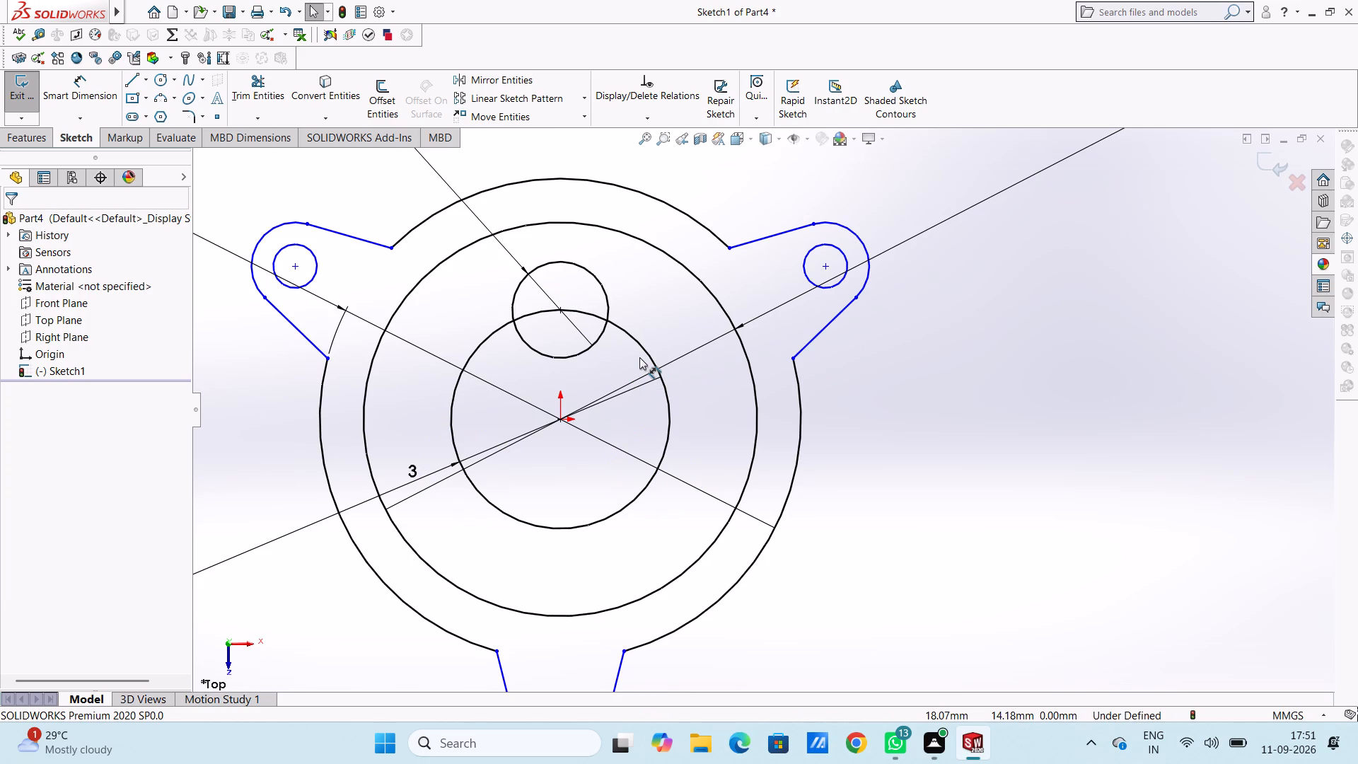
scroll(639, 357, "up", 4, "ctrl")
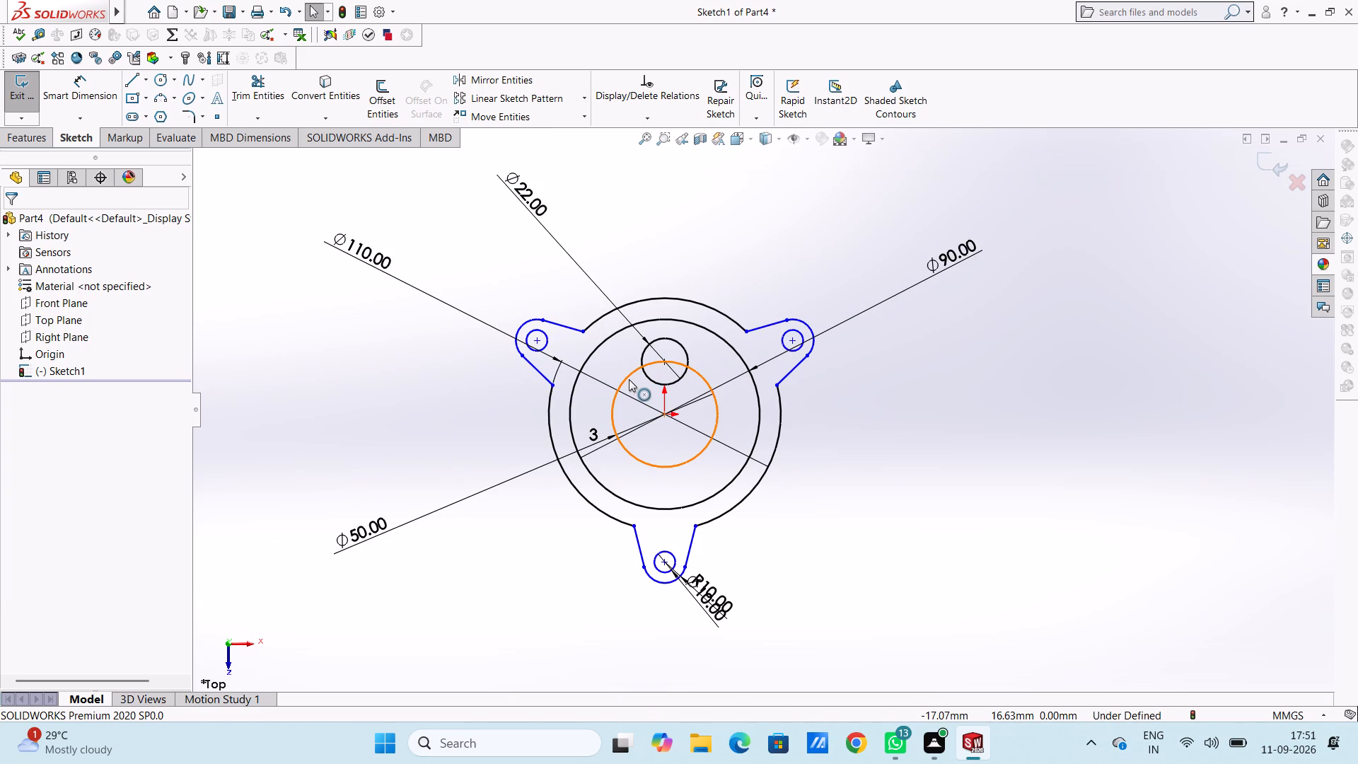
Set the diameter of the 50 mm inner circle to 60 mm.
double_click(368, 528)
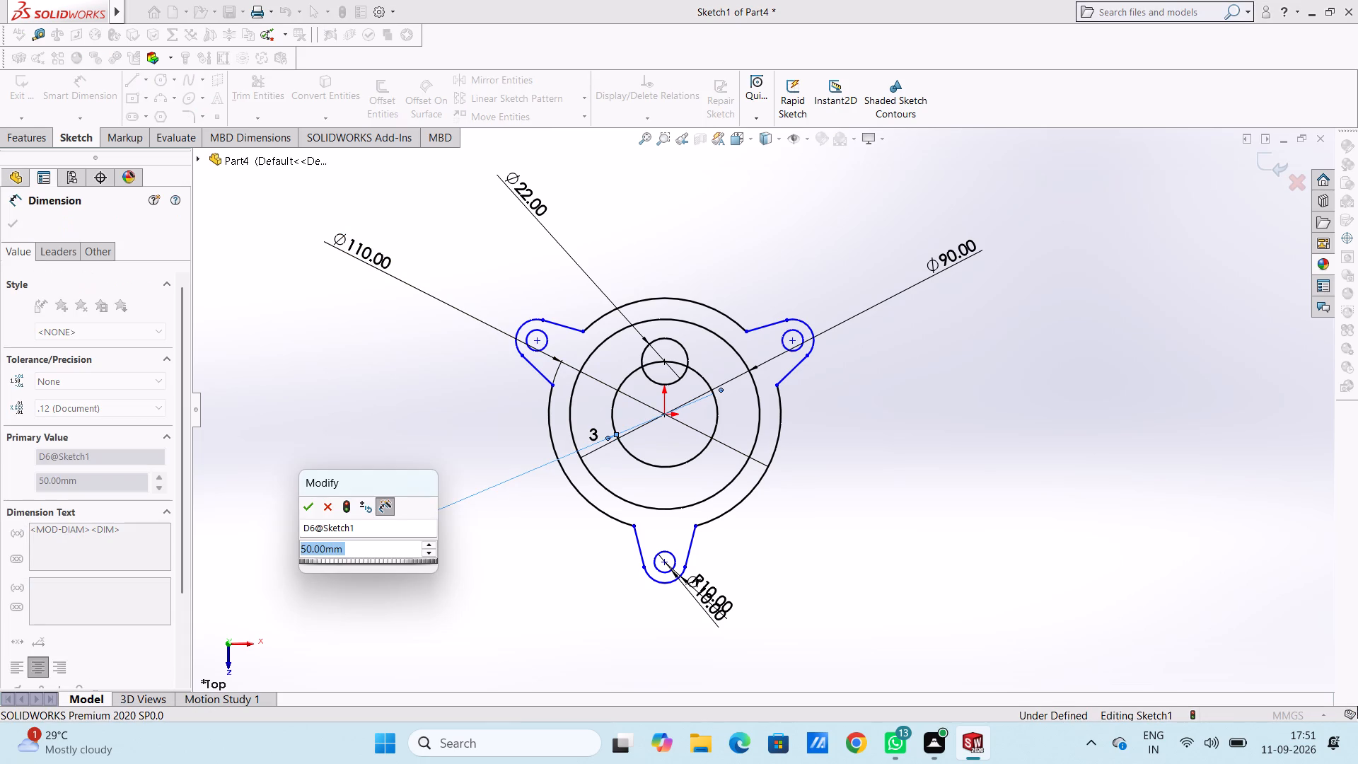
type("60")
key("Return")
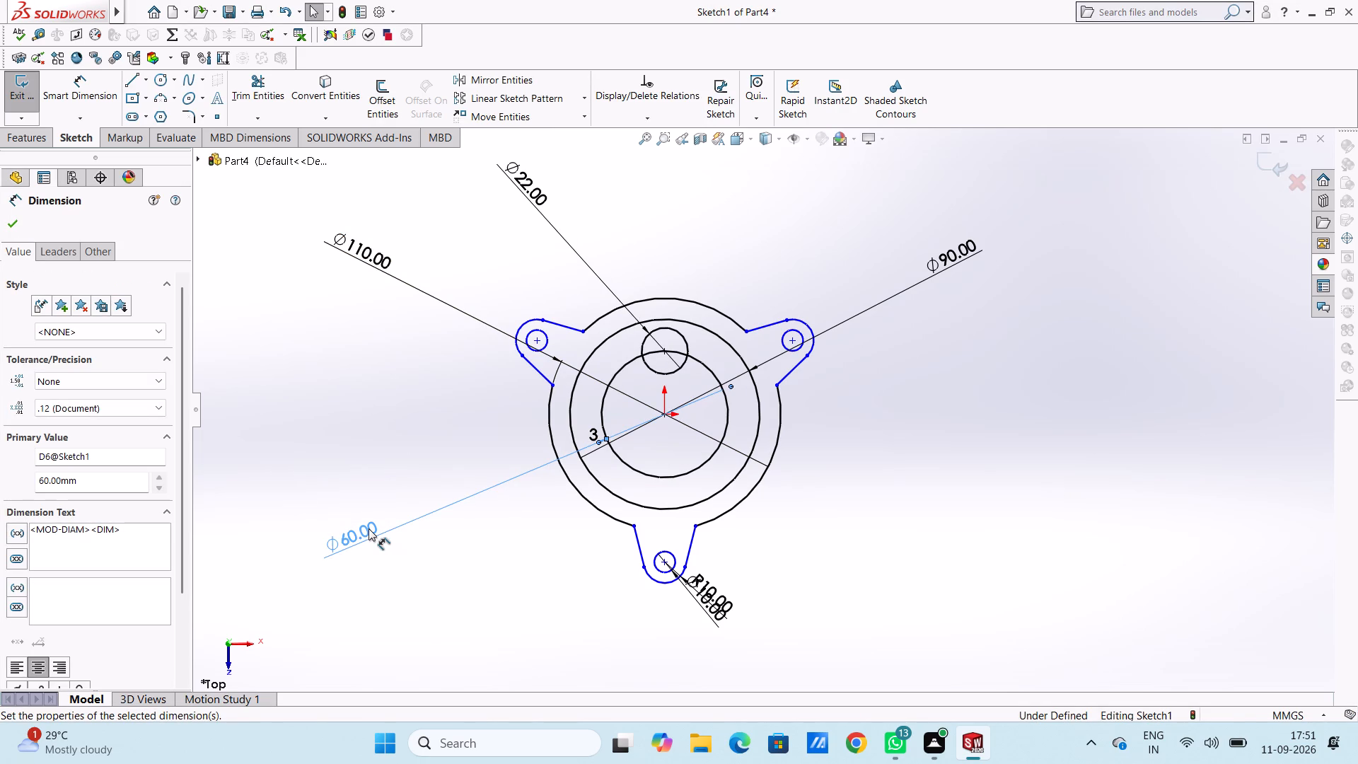
left_click(405, 429)
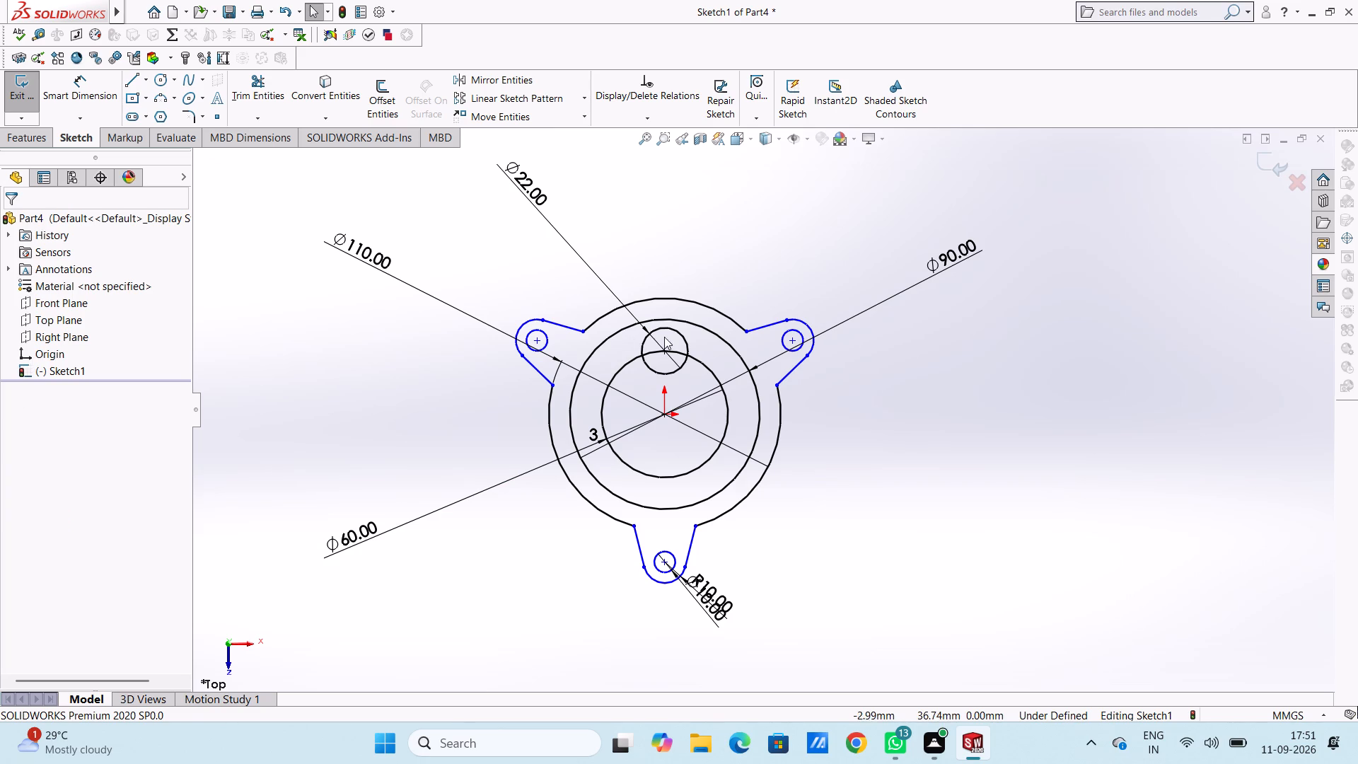
Create a circular sketch pattern of the 22 mm circle about the origin with 3 equally spaced instances over 360 degrees.
left_click(685, 333)
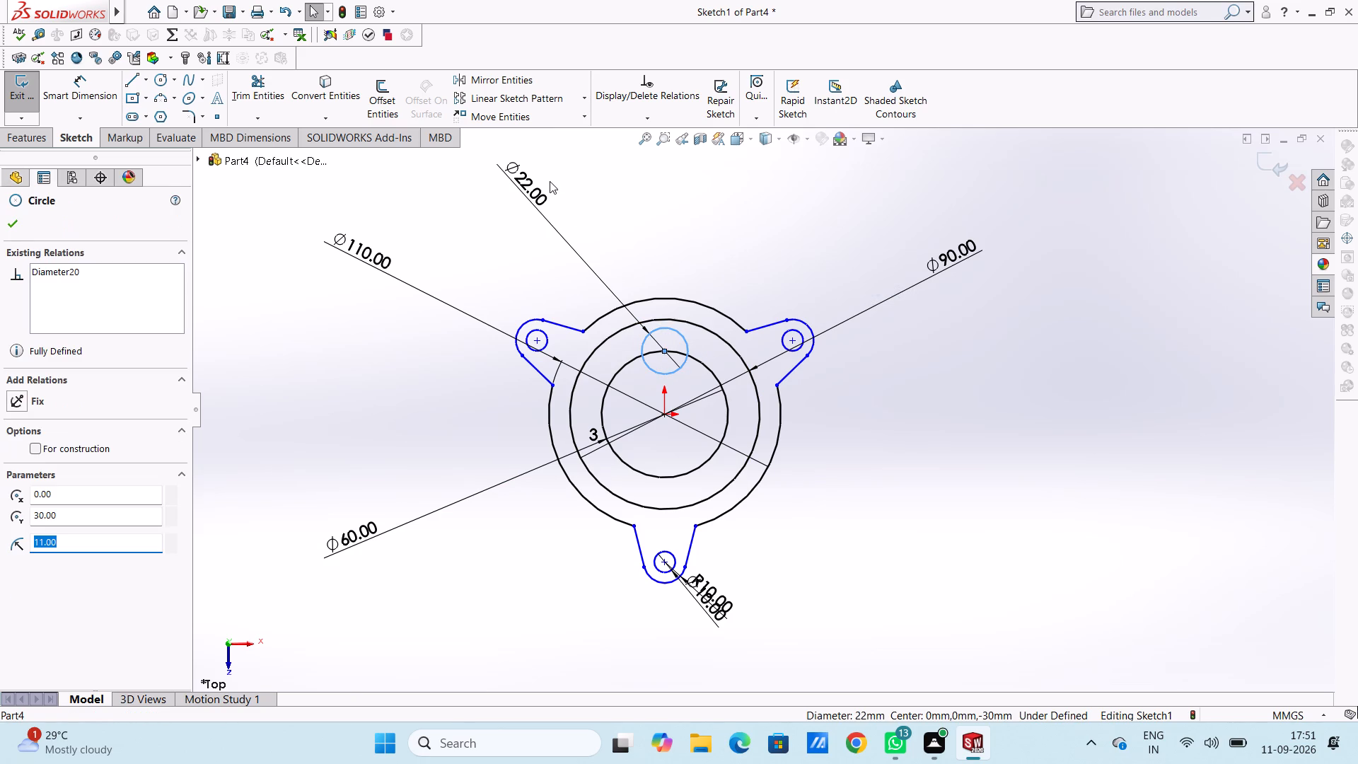
left_click(585, 103)
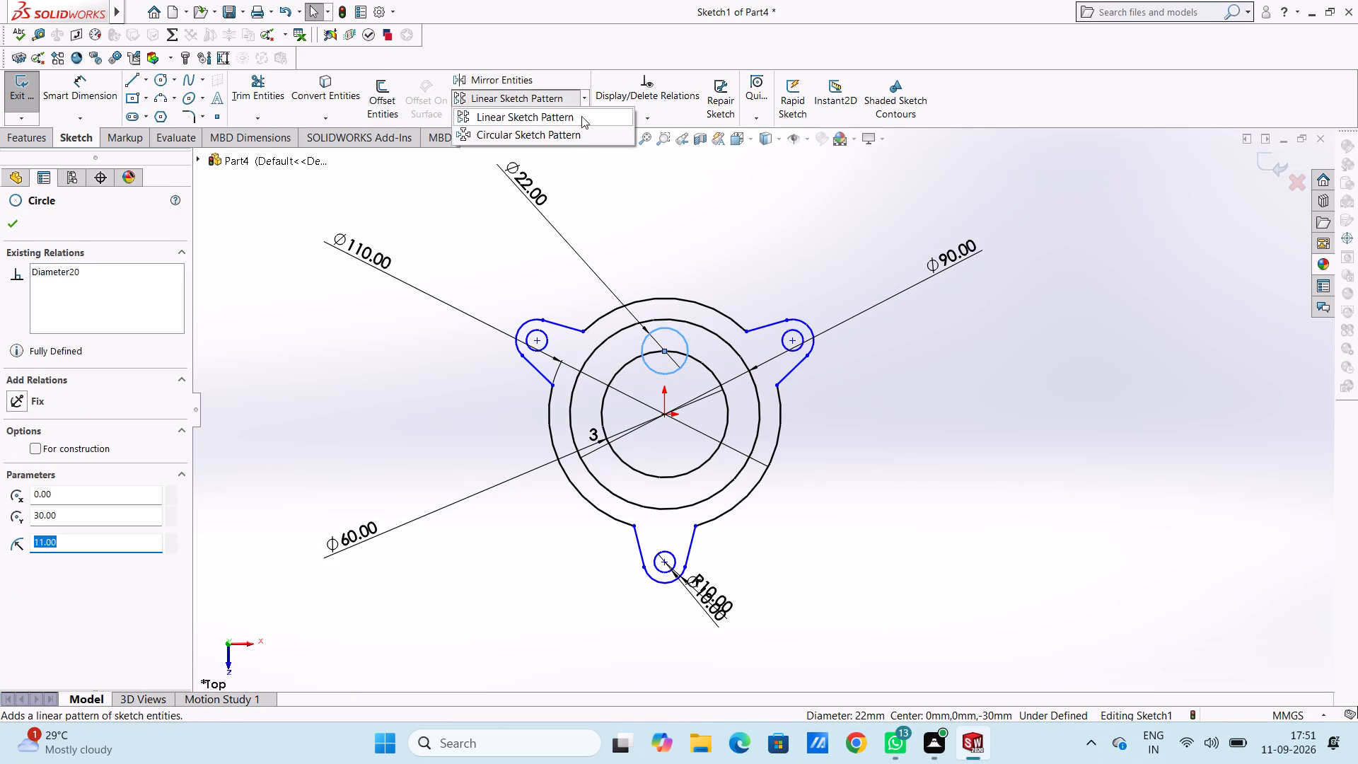
left_click(583, 139)
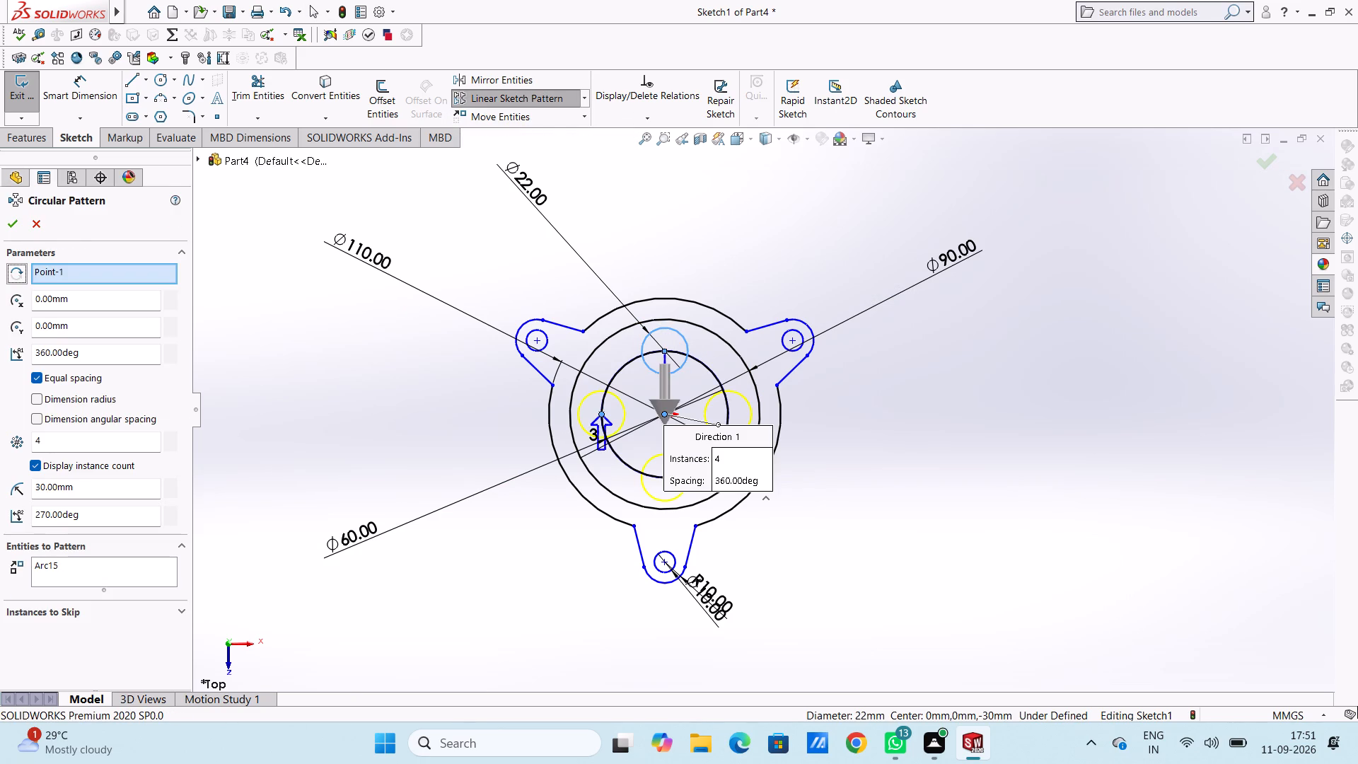
double_click(84, 440)
key("3")
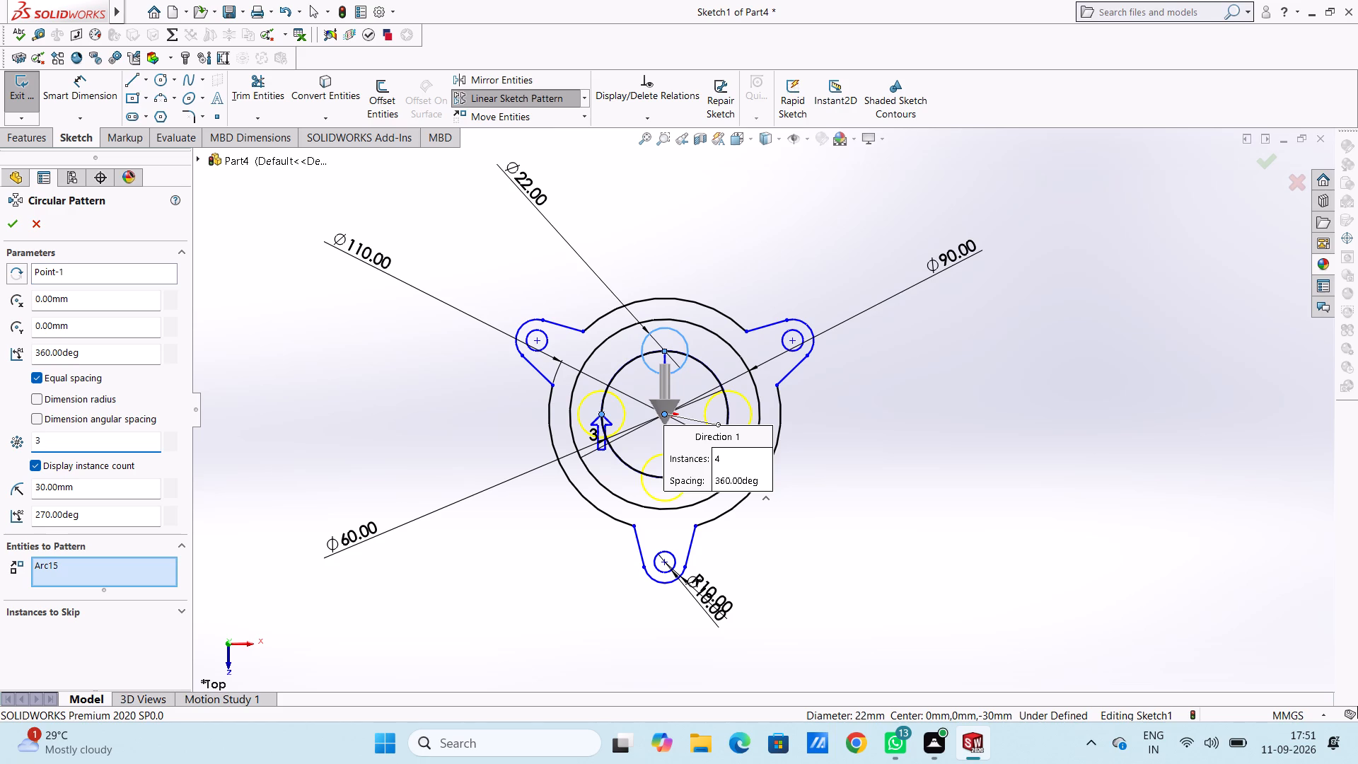
key("Return")
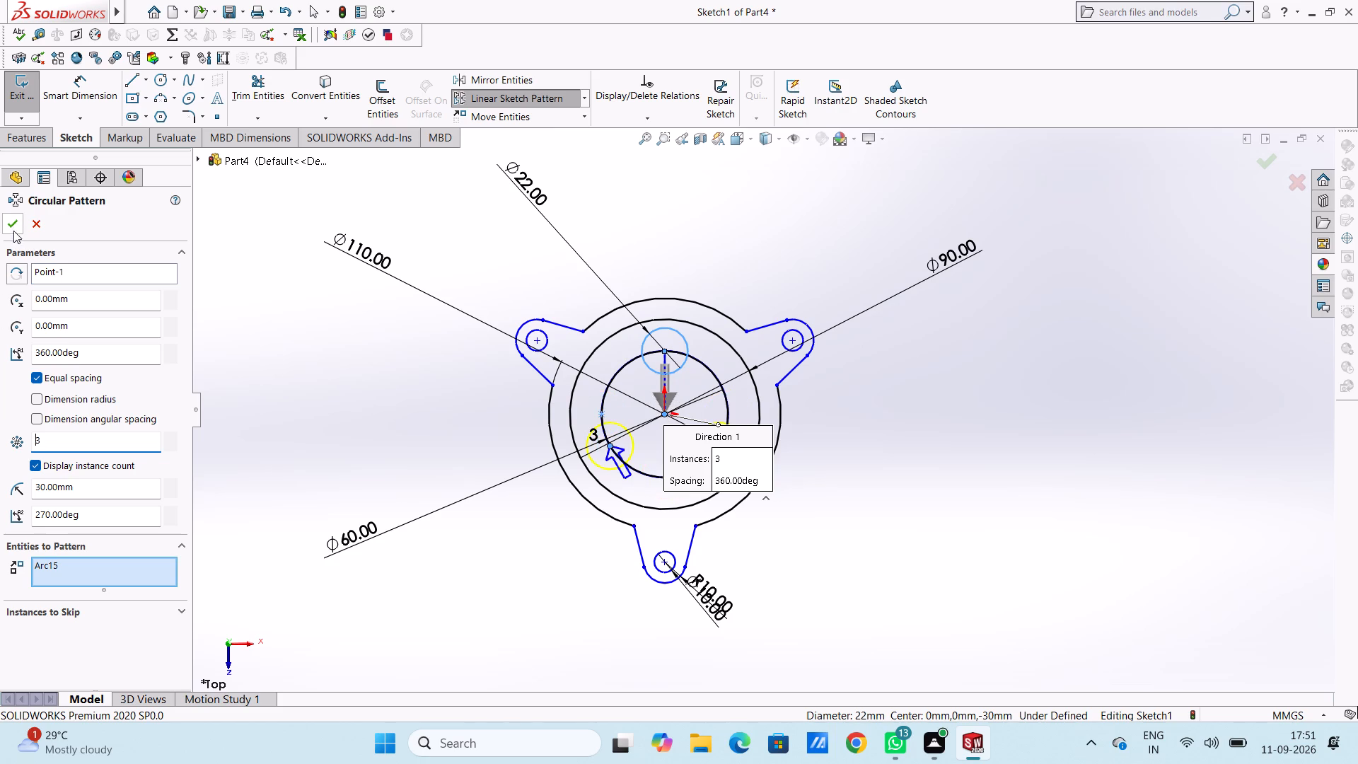
left_click(13, 226)
left_click(387, 383)
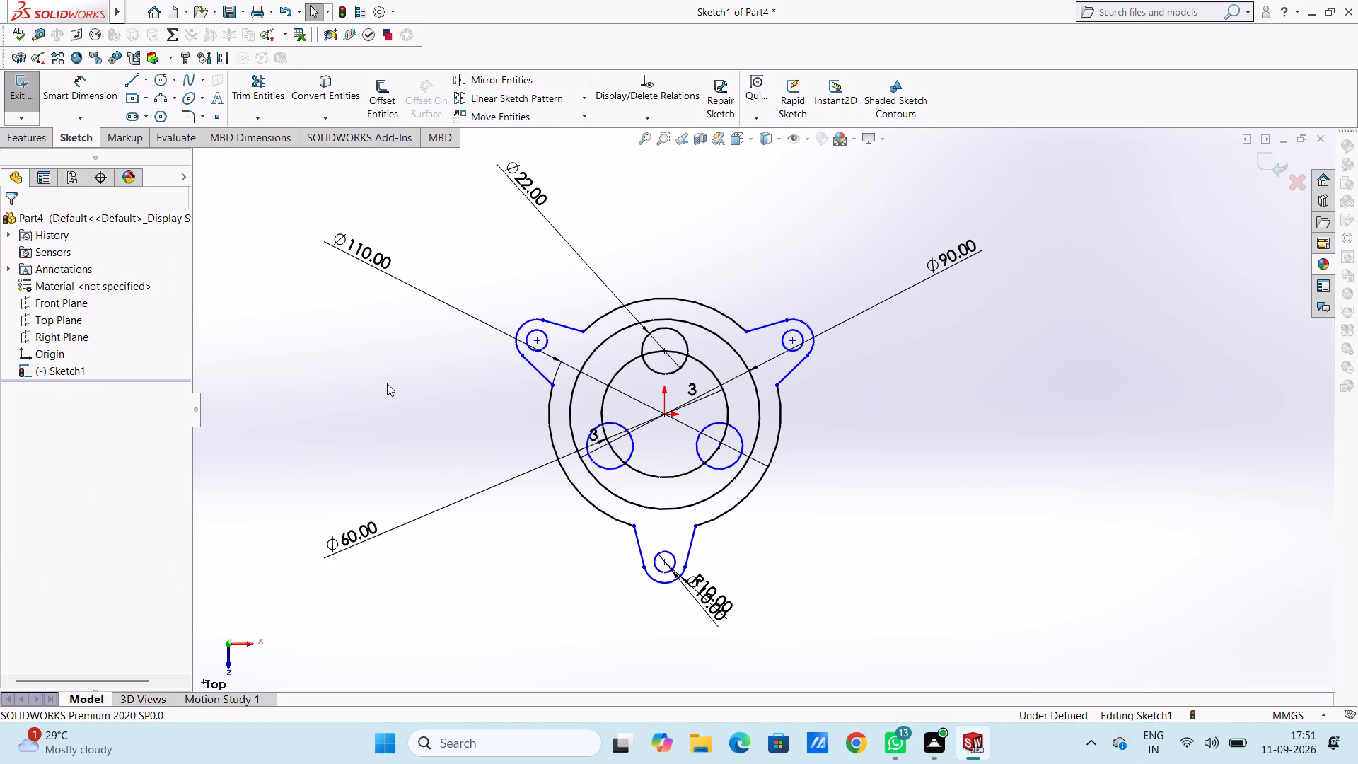
Trim away all arc segments of the 60 mm circle, inside and between the three 22 mm circles.
left_click(267, 88)
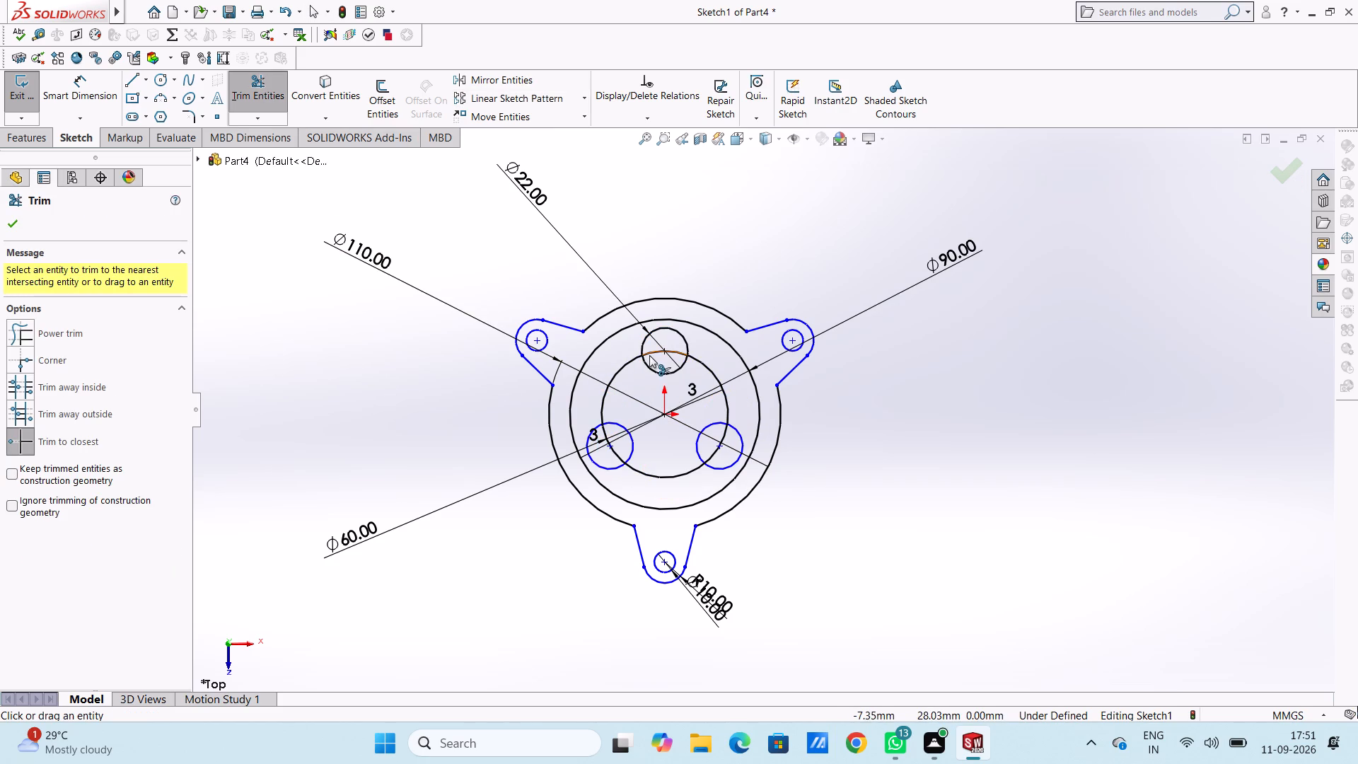
left_click(649, 355)
left_click(623, 367)
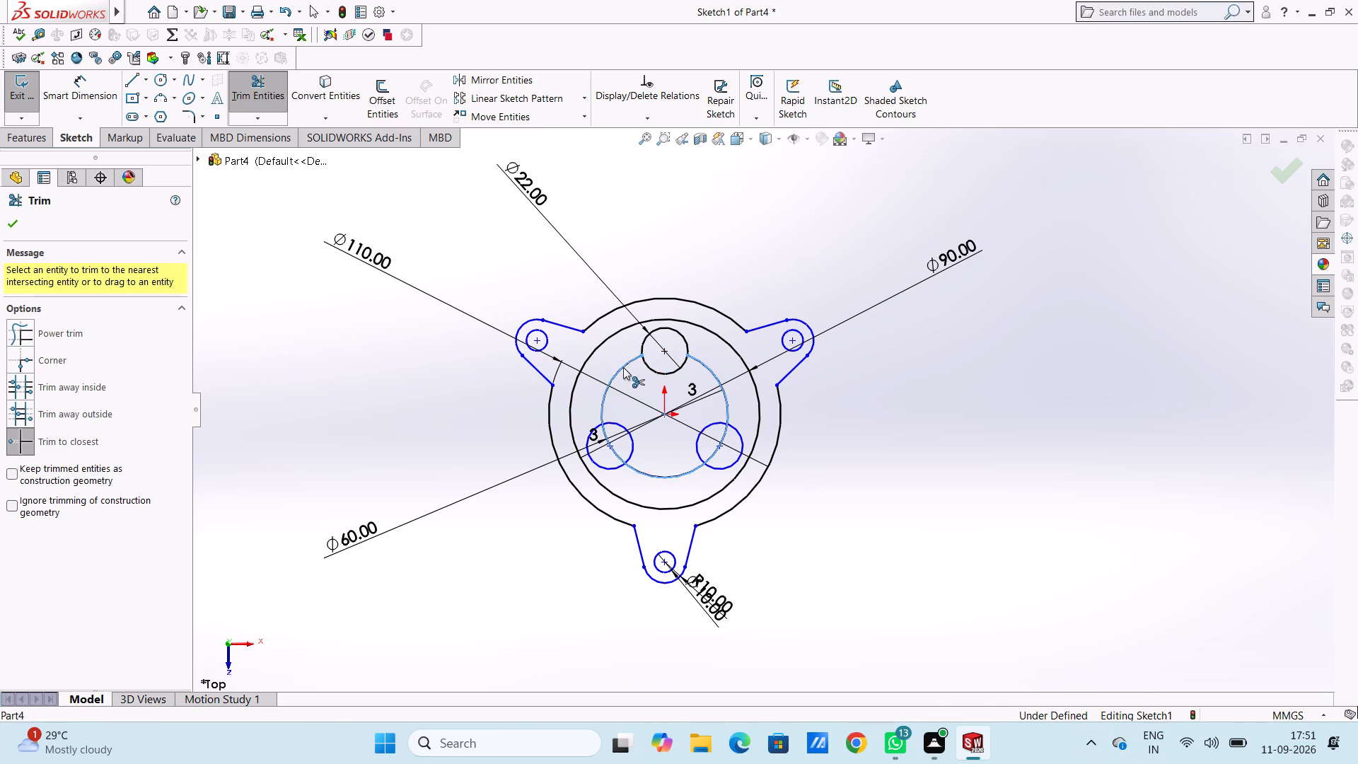
left_click(615, 451)
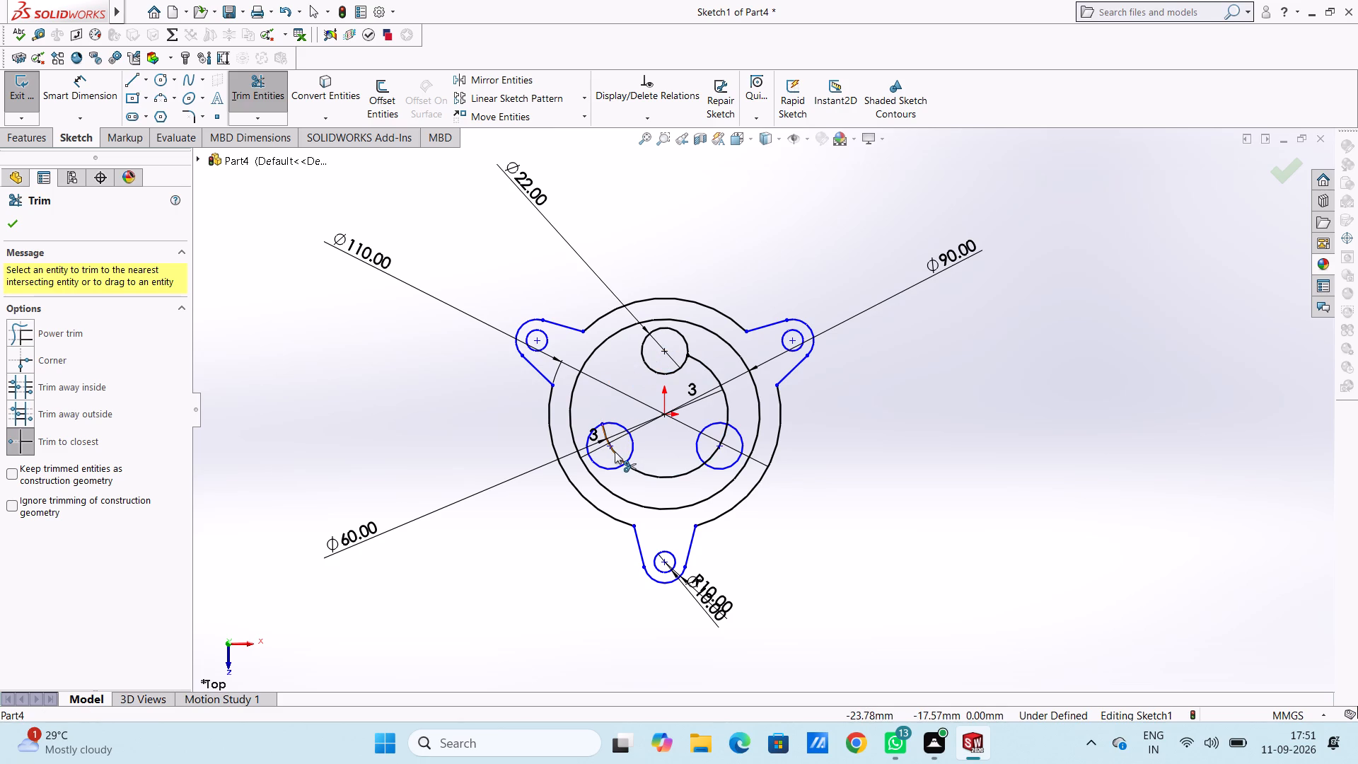
left_click(668, 478)
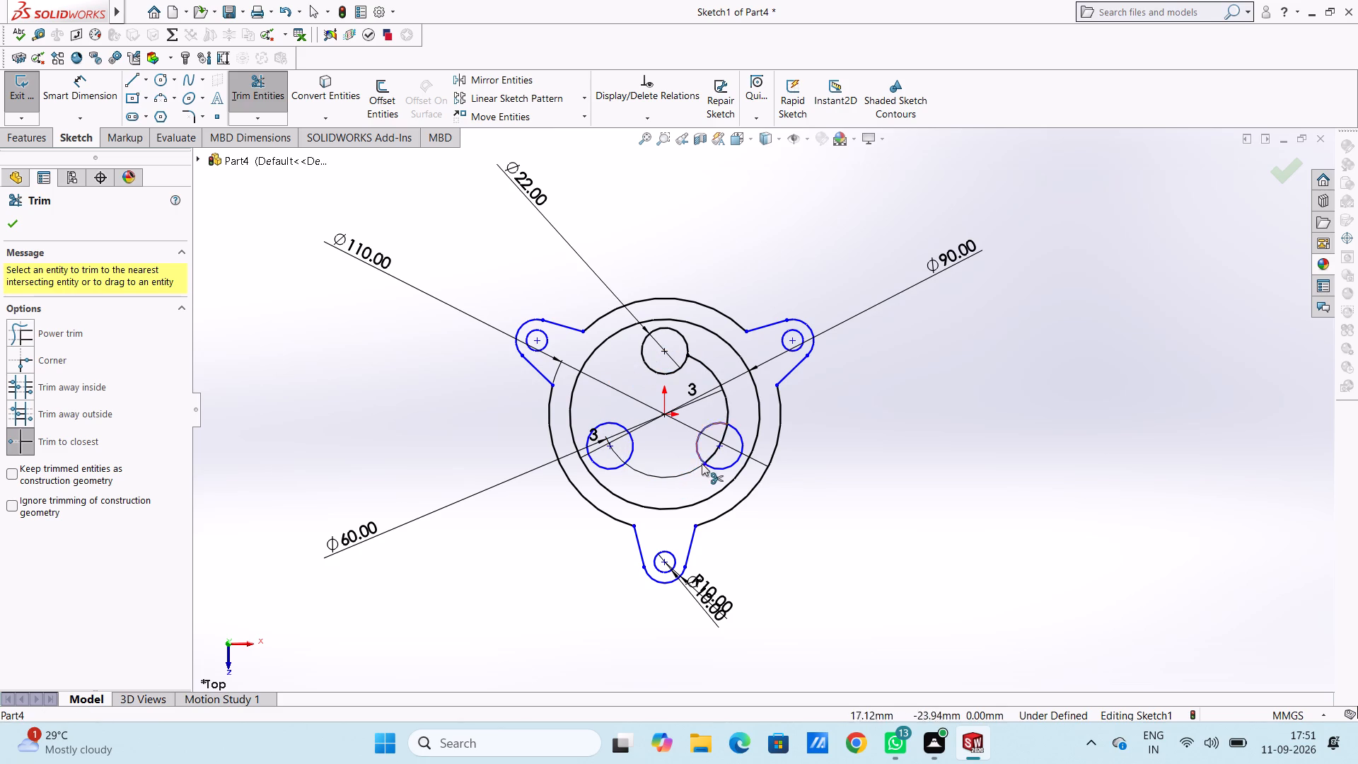
left_click(709, 452)
left_click(712, 456)
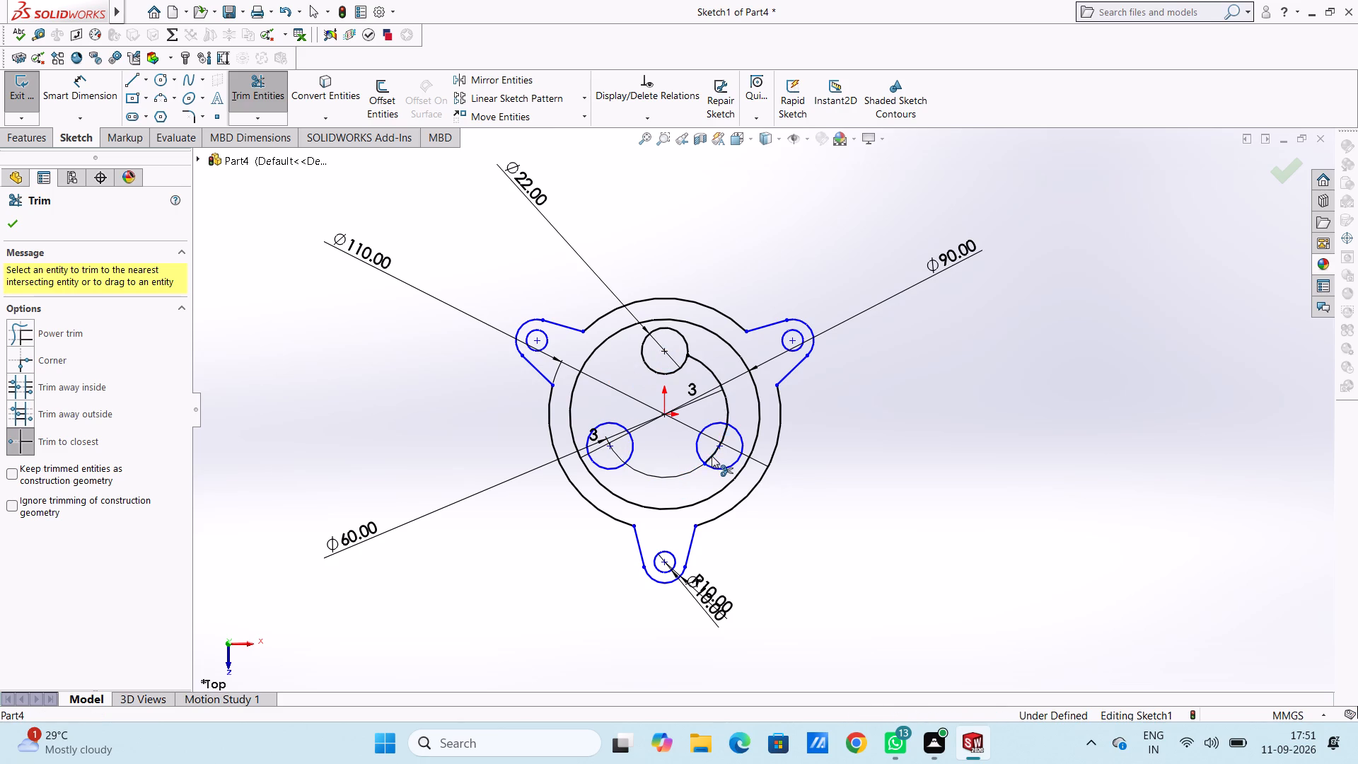
left_click(724, 403)
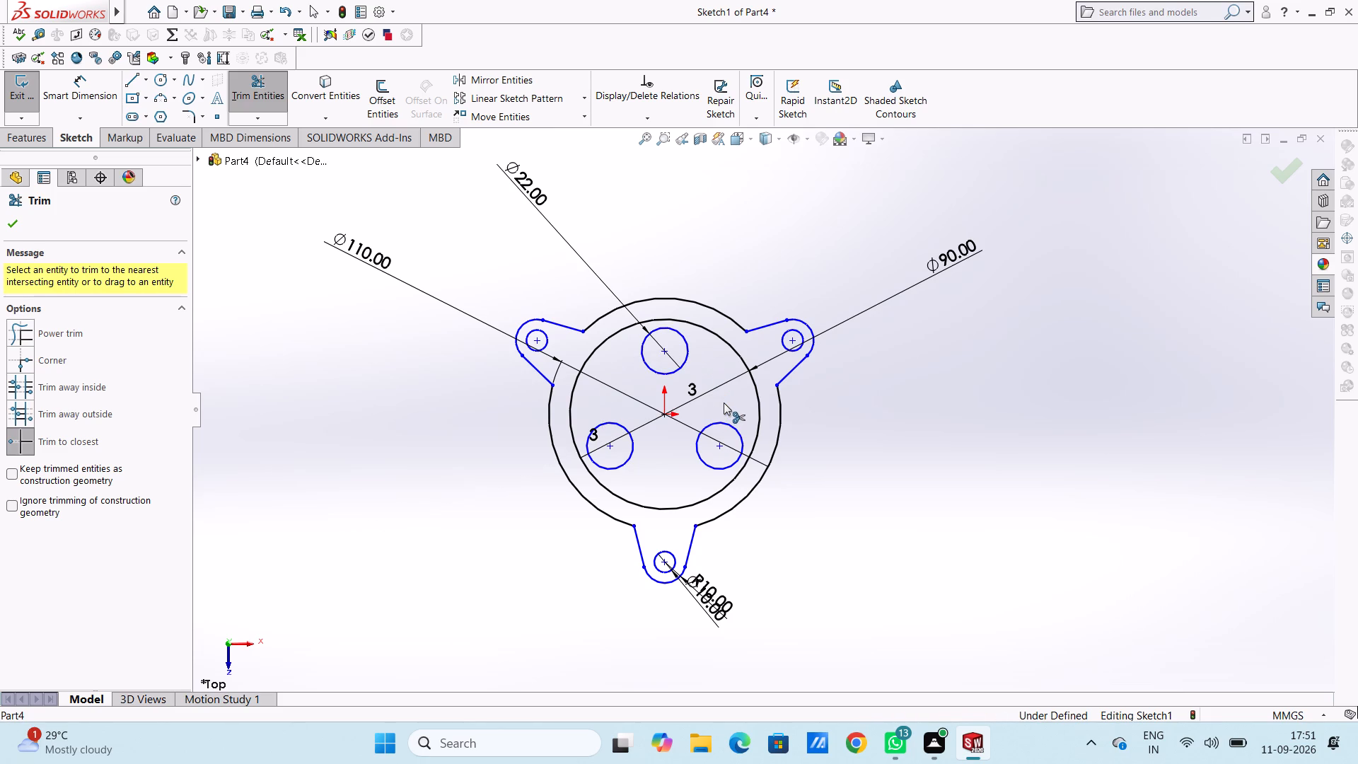
key("Escape")
key("Escape")
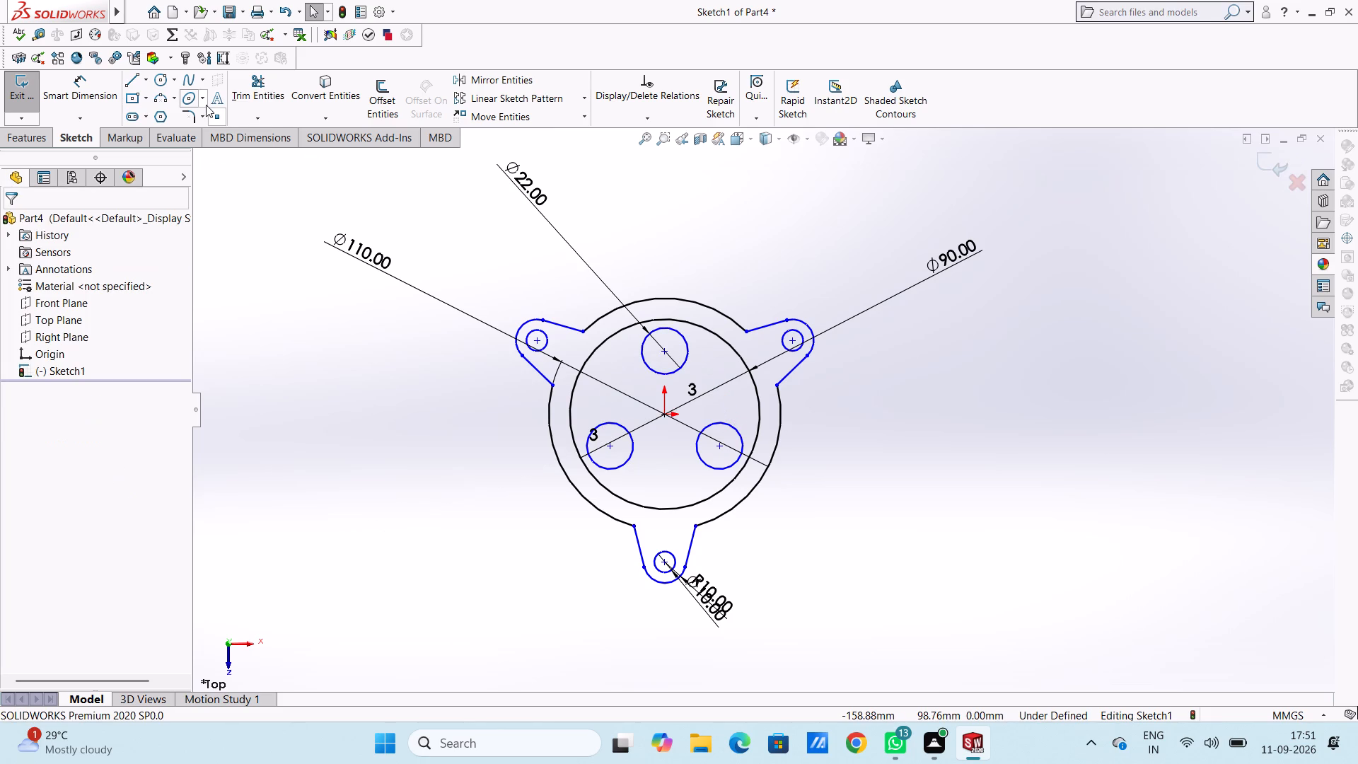
Draw a circle with a 15 mm radius centred on the origin.
left_click(164, 85)
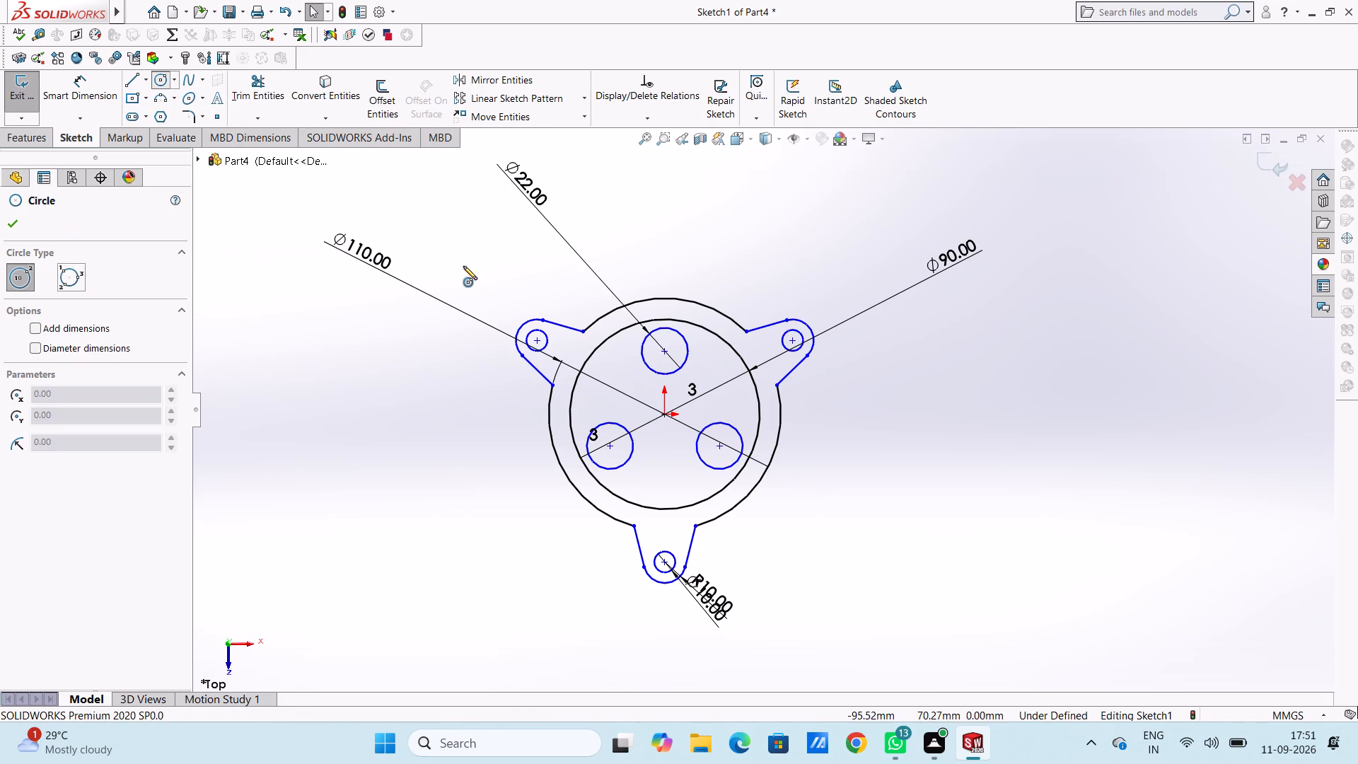
left_click(664, 417)
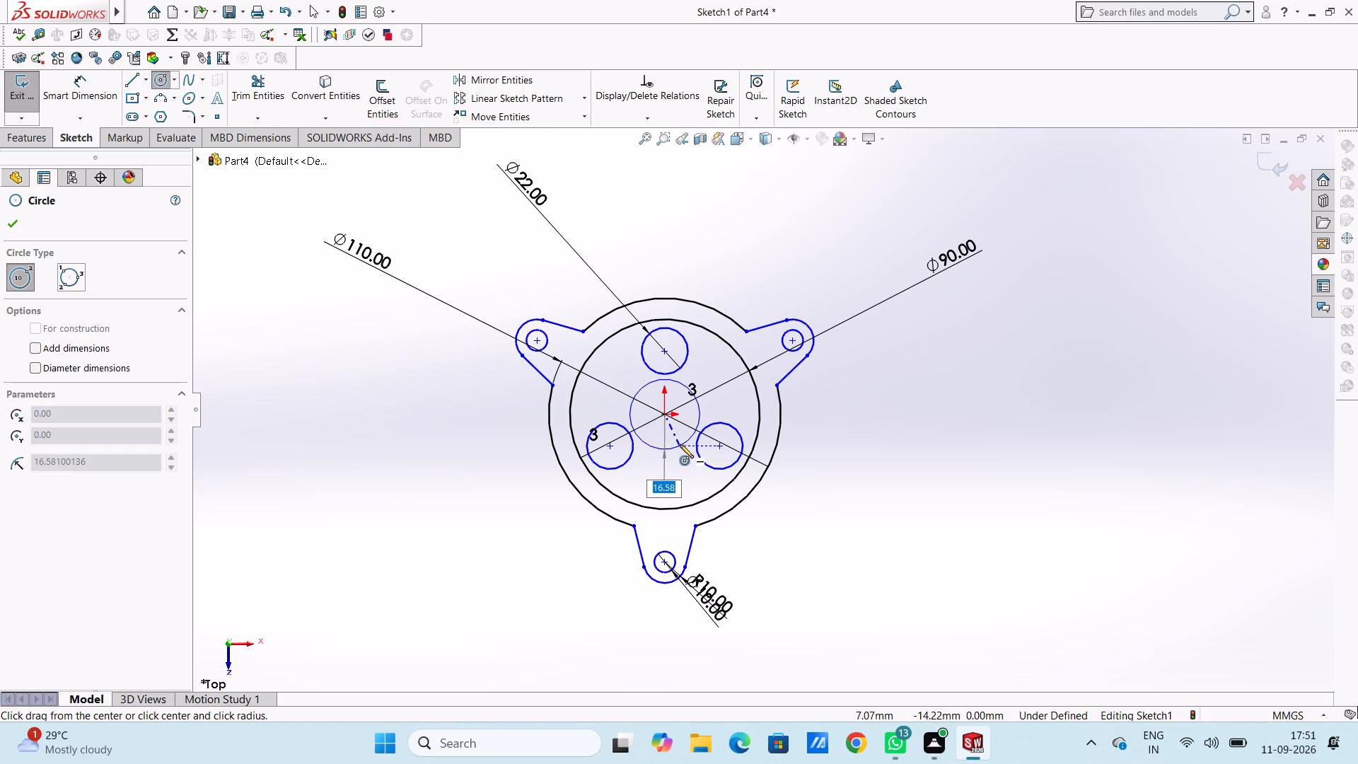
type("15")
key("Return")
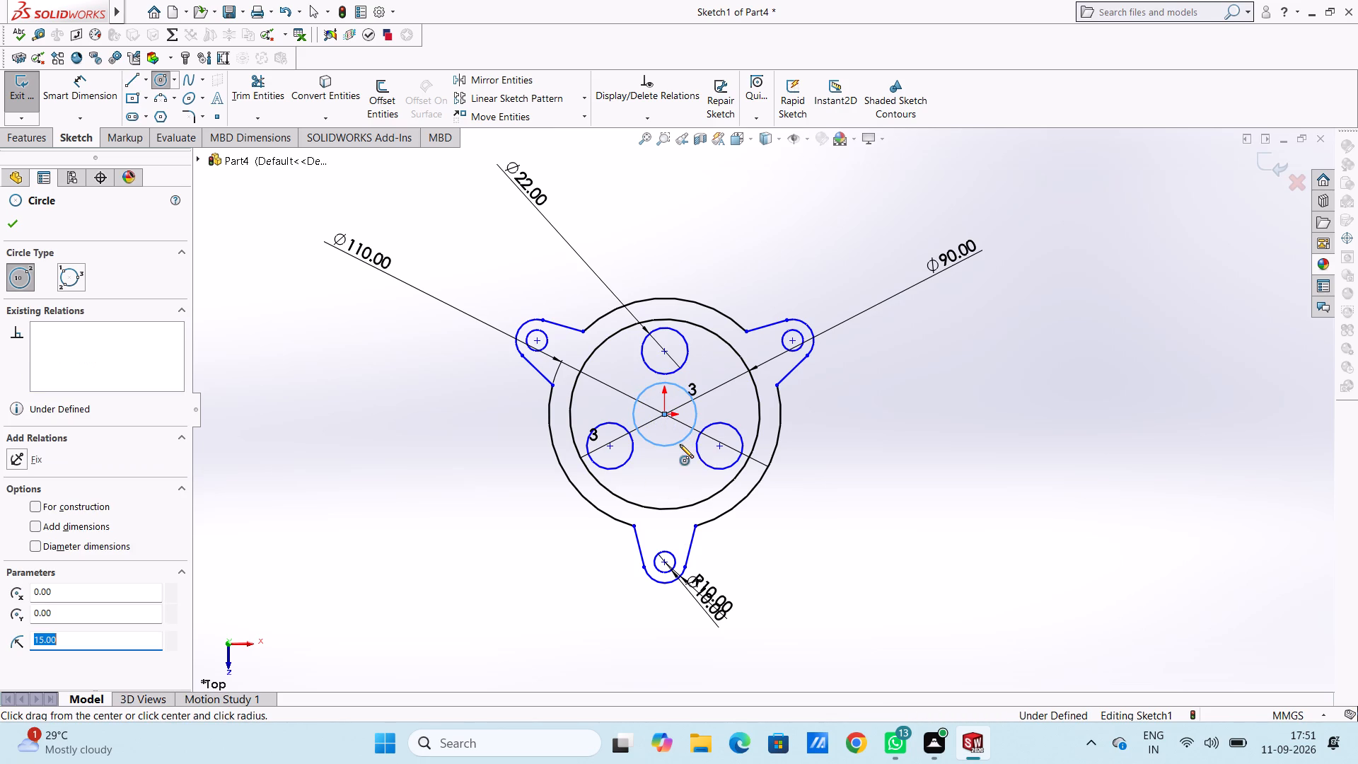
key("Escape")
key("Escape")
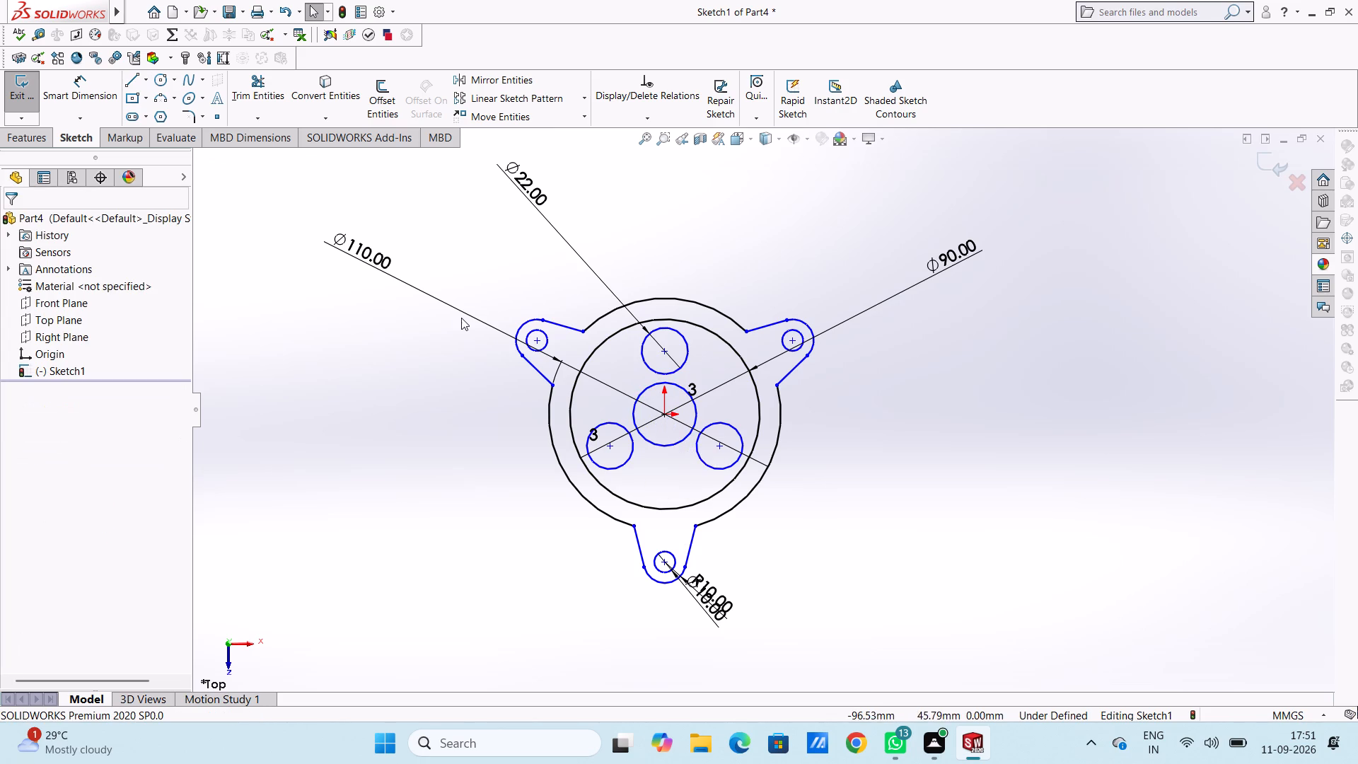
Add a 30 mm diameter dimension to the central circle.
left_click(69, 94)
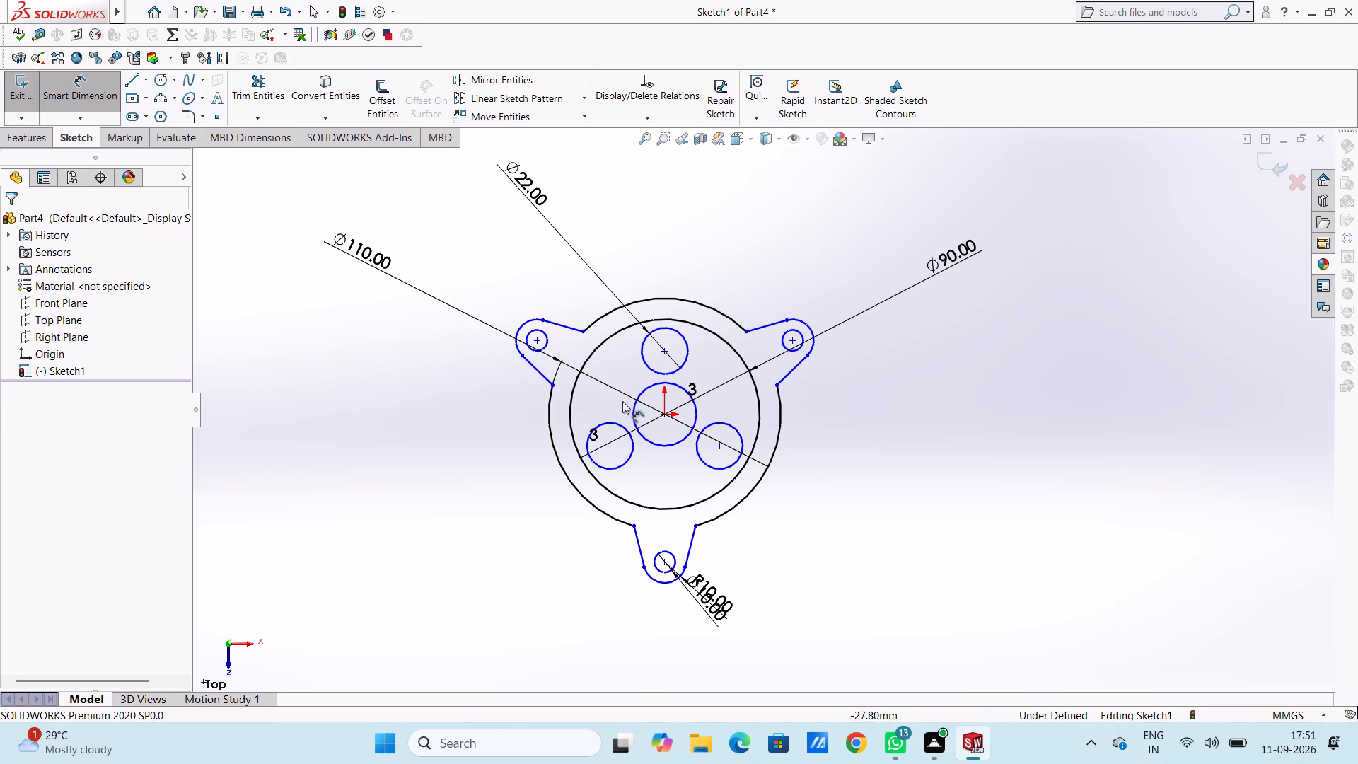
left_click(634, 407)
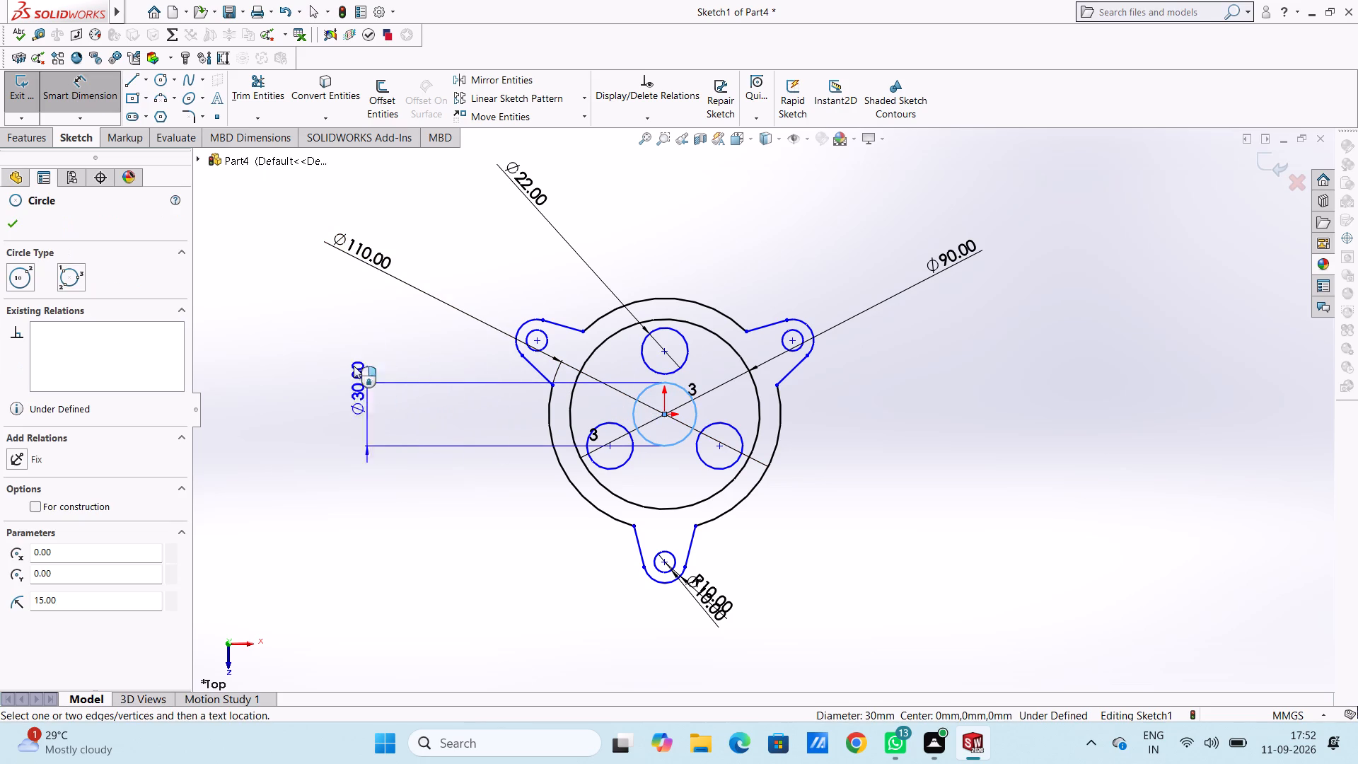
left_click(315, 317)
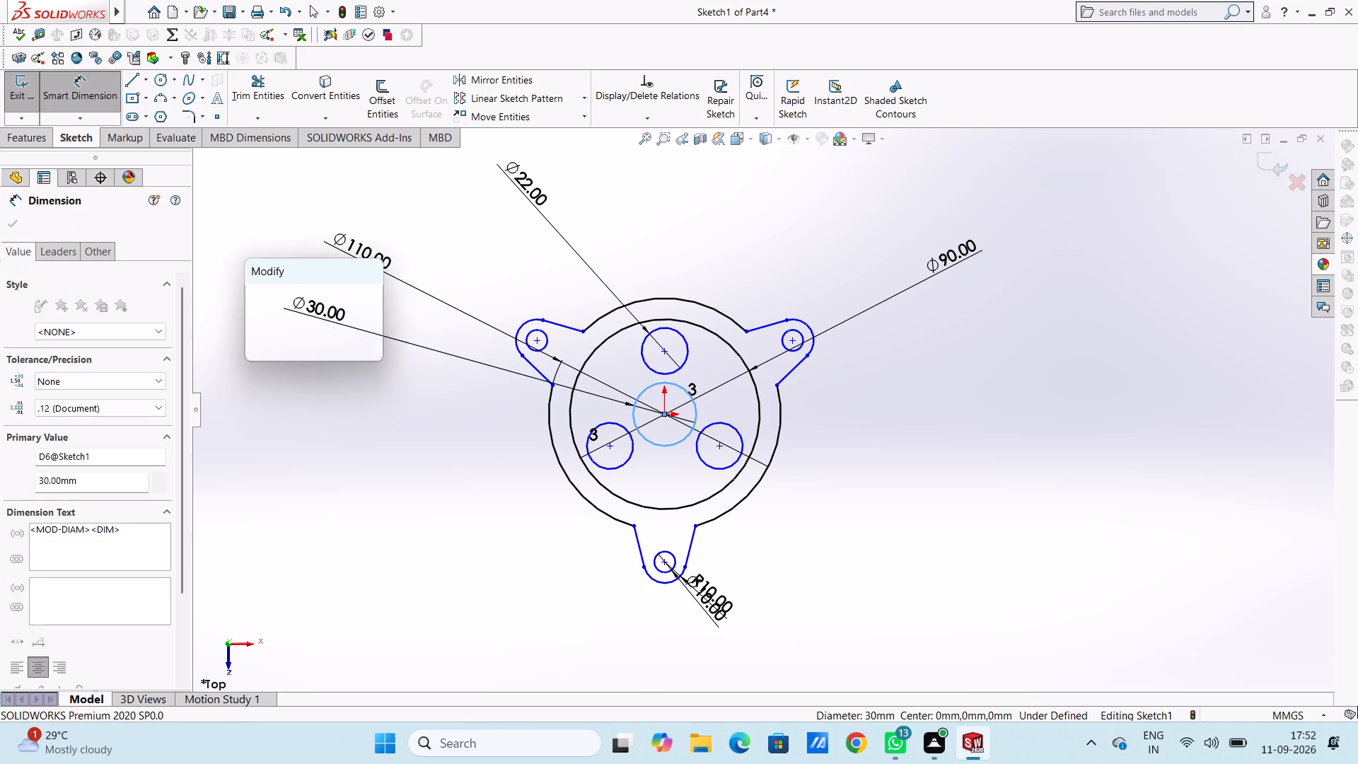
key("Return")
left_click(398, 404)
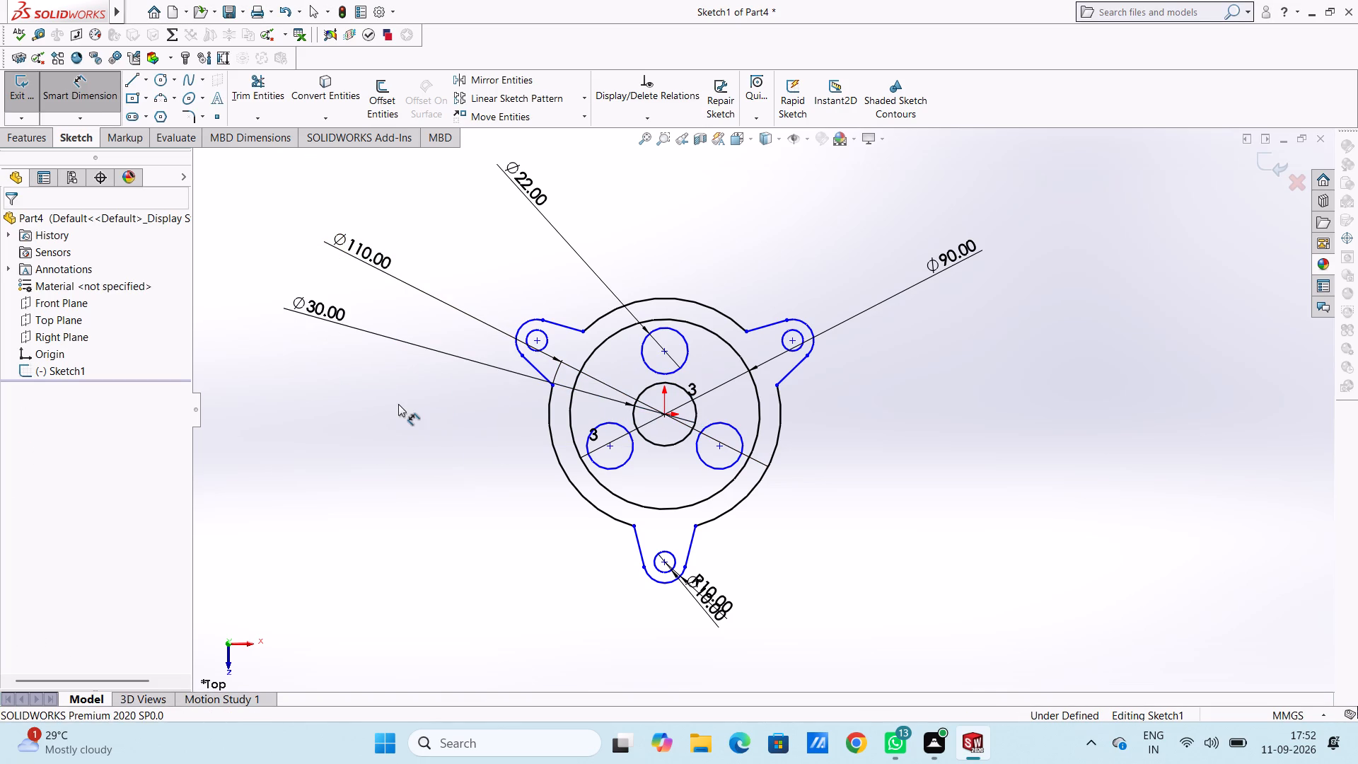
key("Escape")
key("Escape")
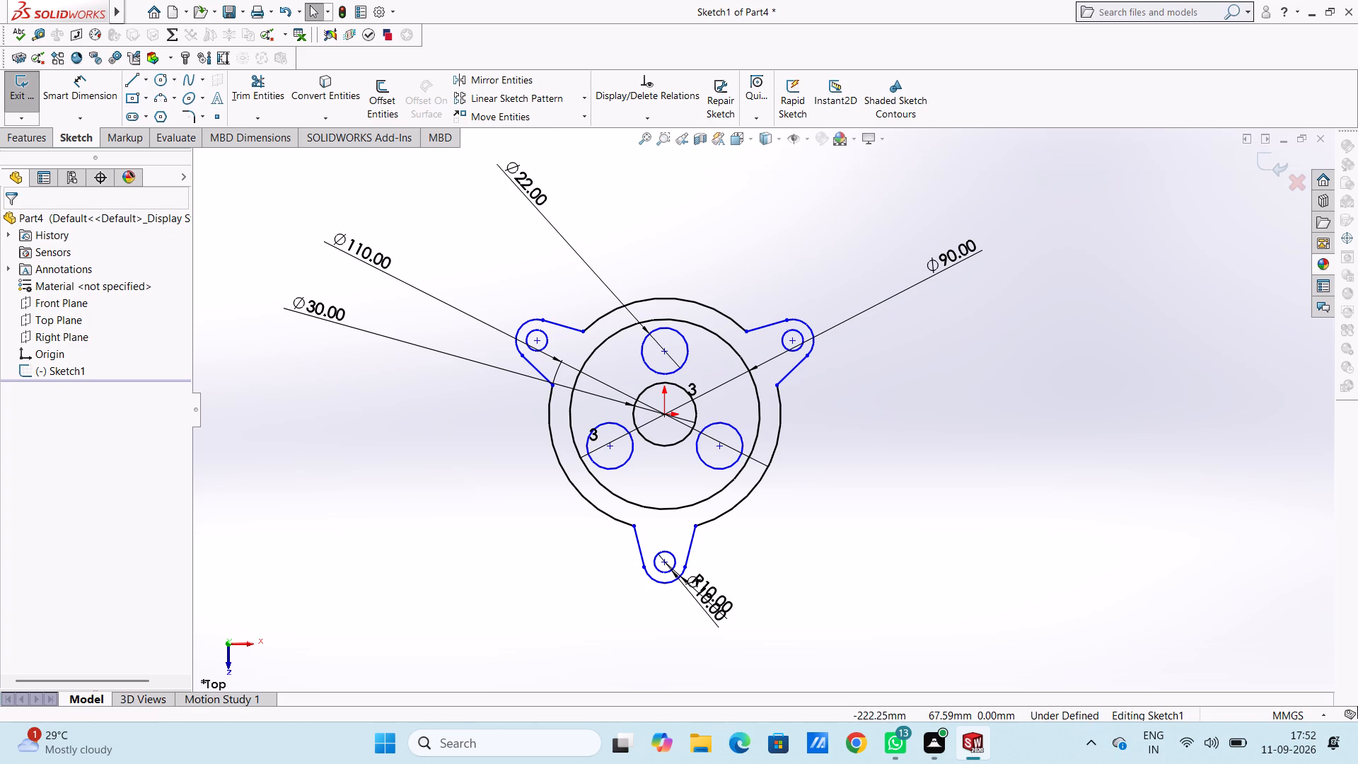
Extrude the lugged ring region and the inner region around the four holes 14 mm as a blind boss.
left_click(33, 139)
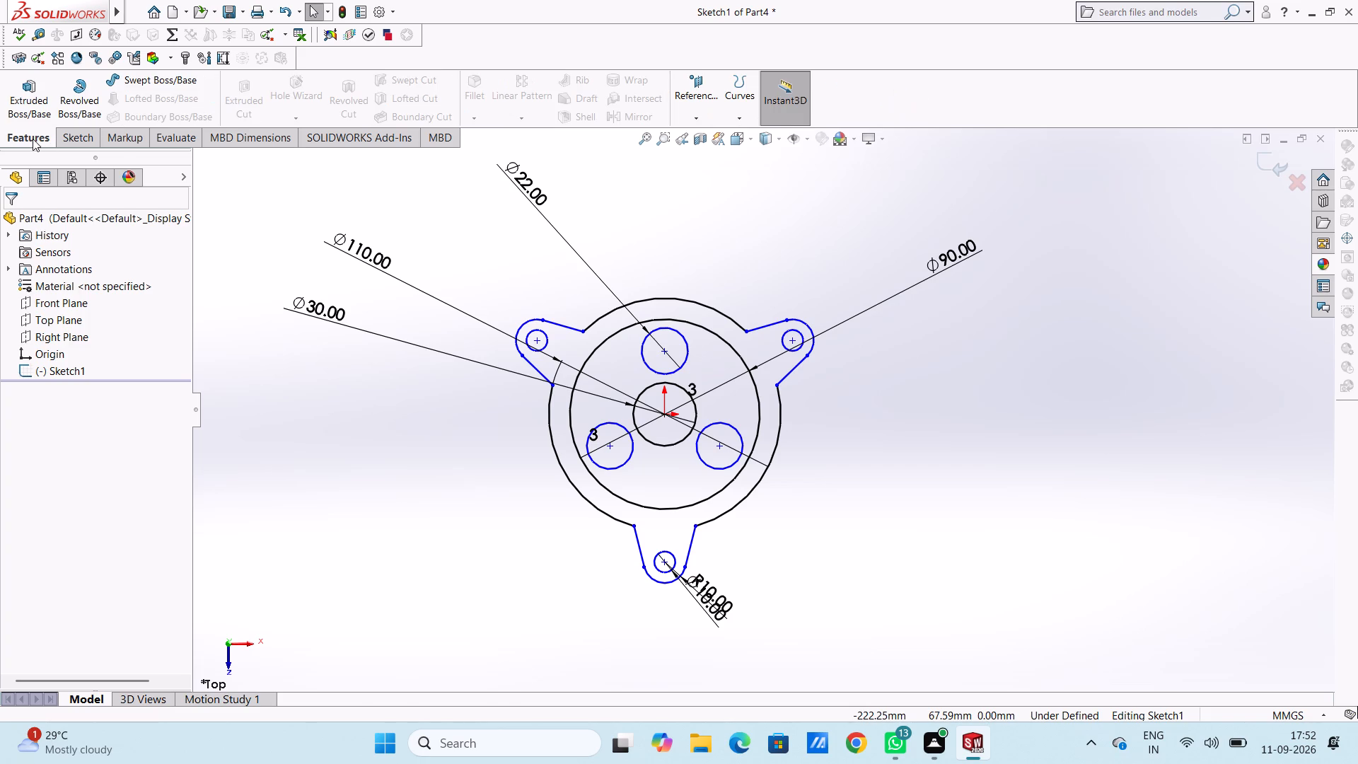
left_click(28, 113)
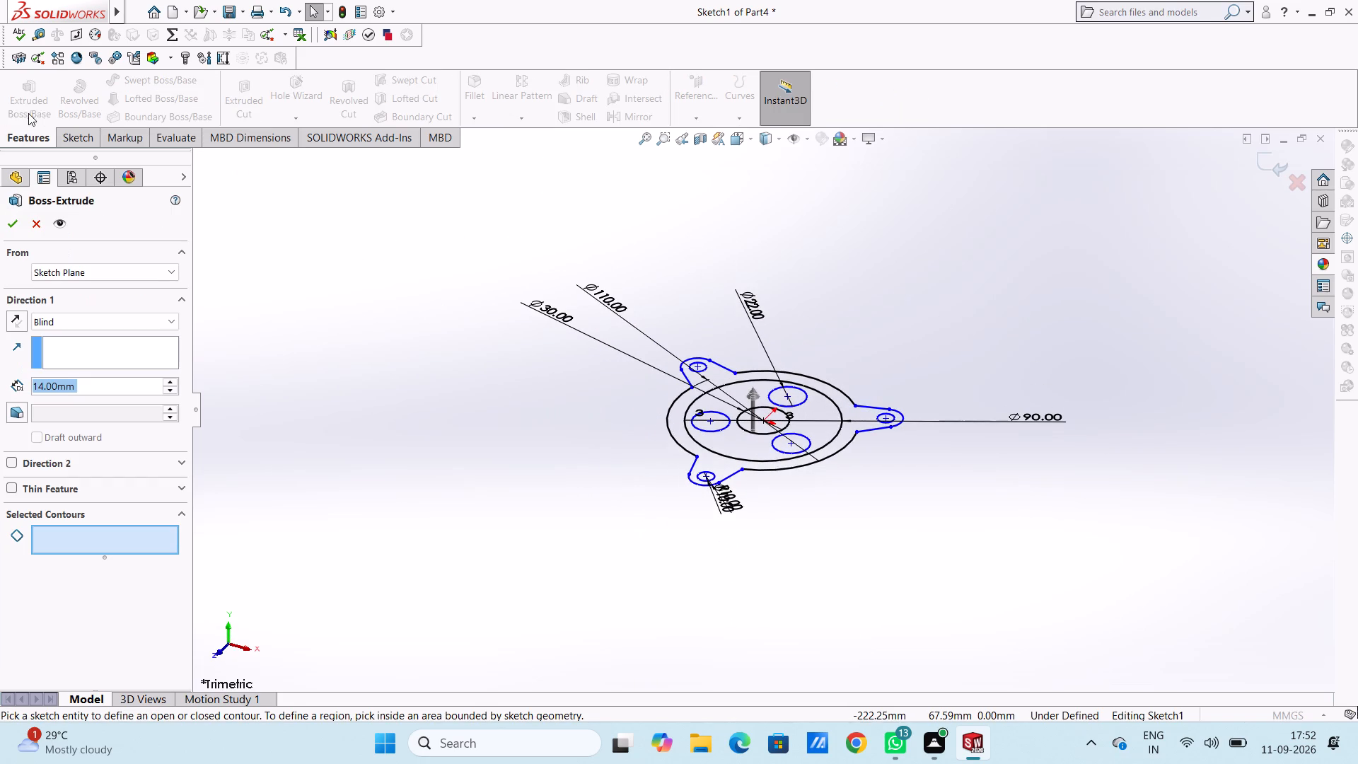
left_click(675, 419)
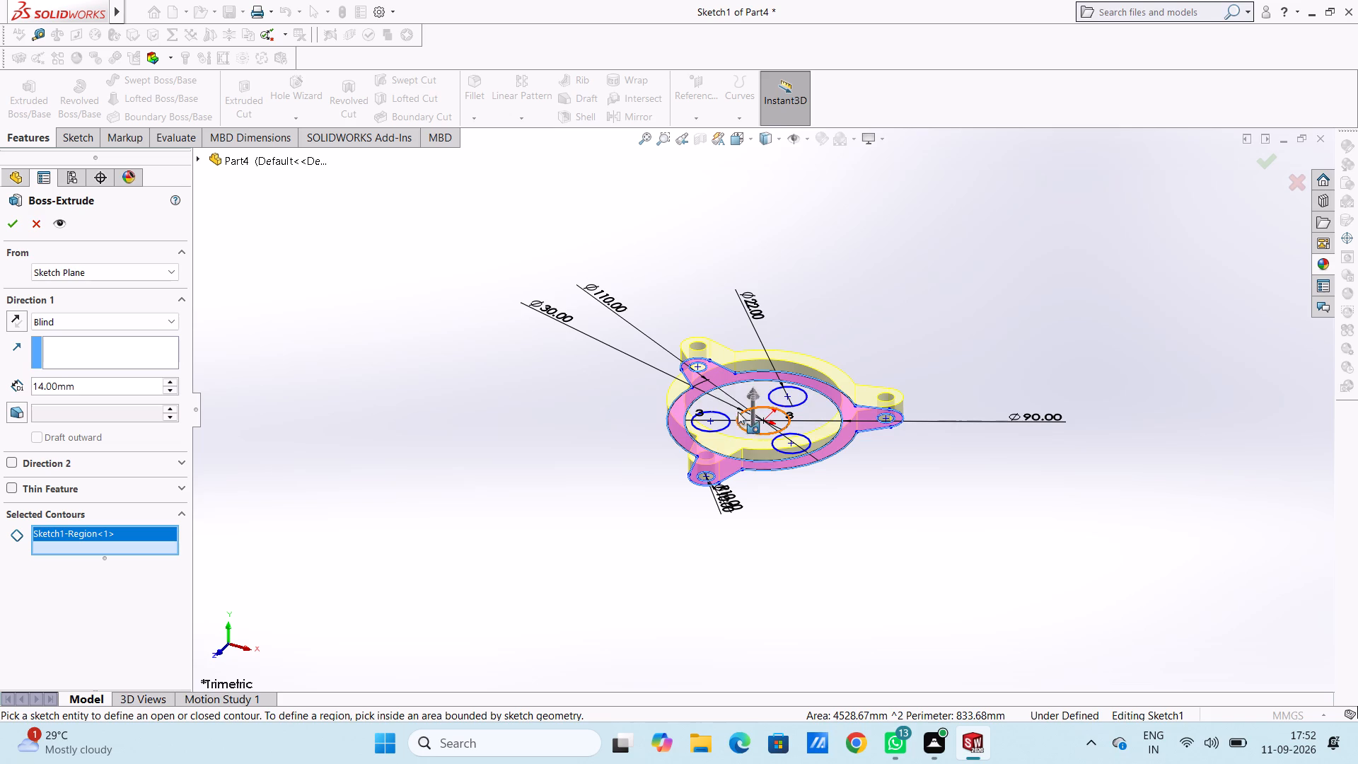
left_click(728, 399)
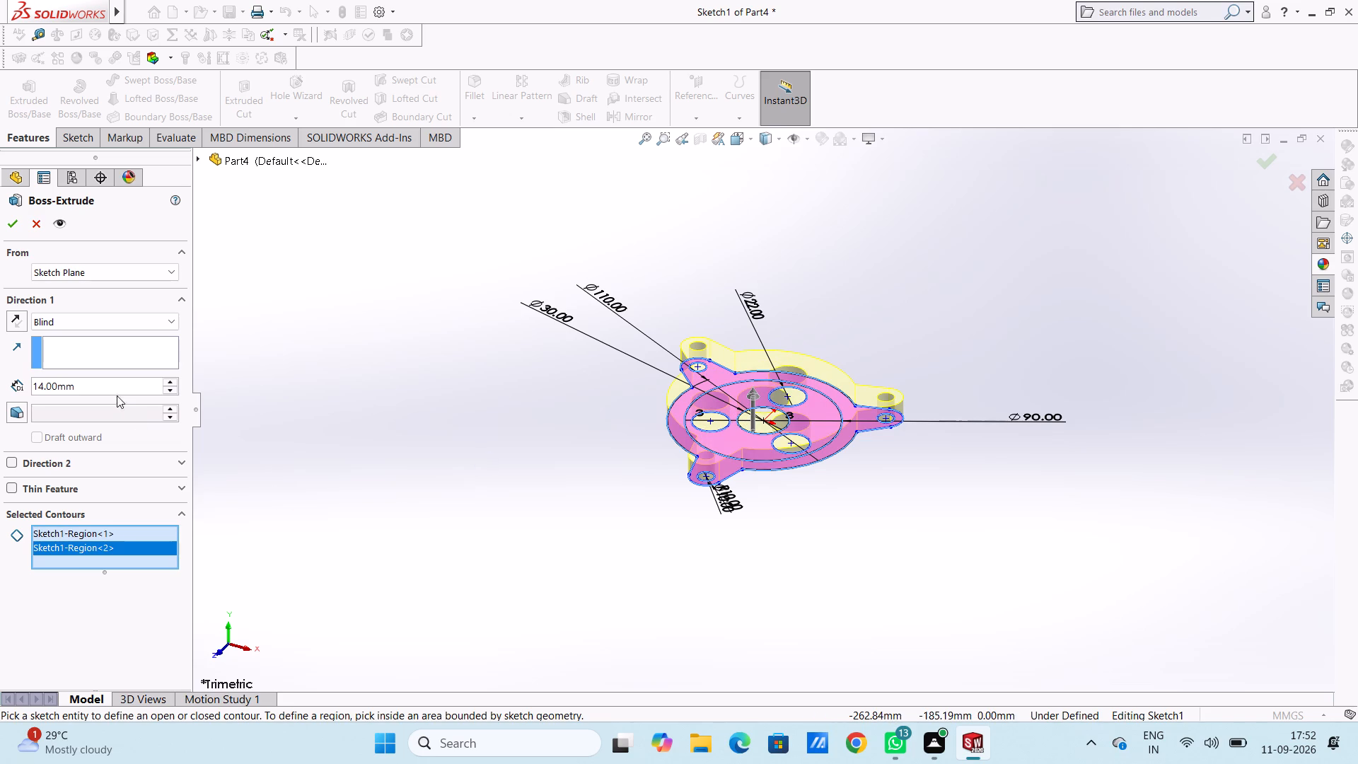
left_click(10, 217)
left_click(408, 337)
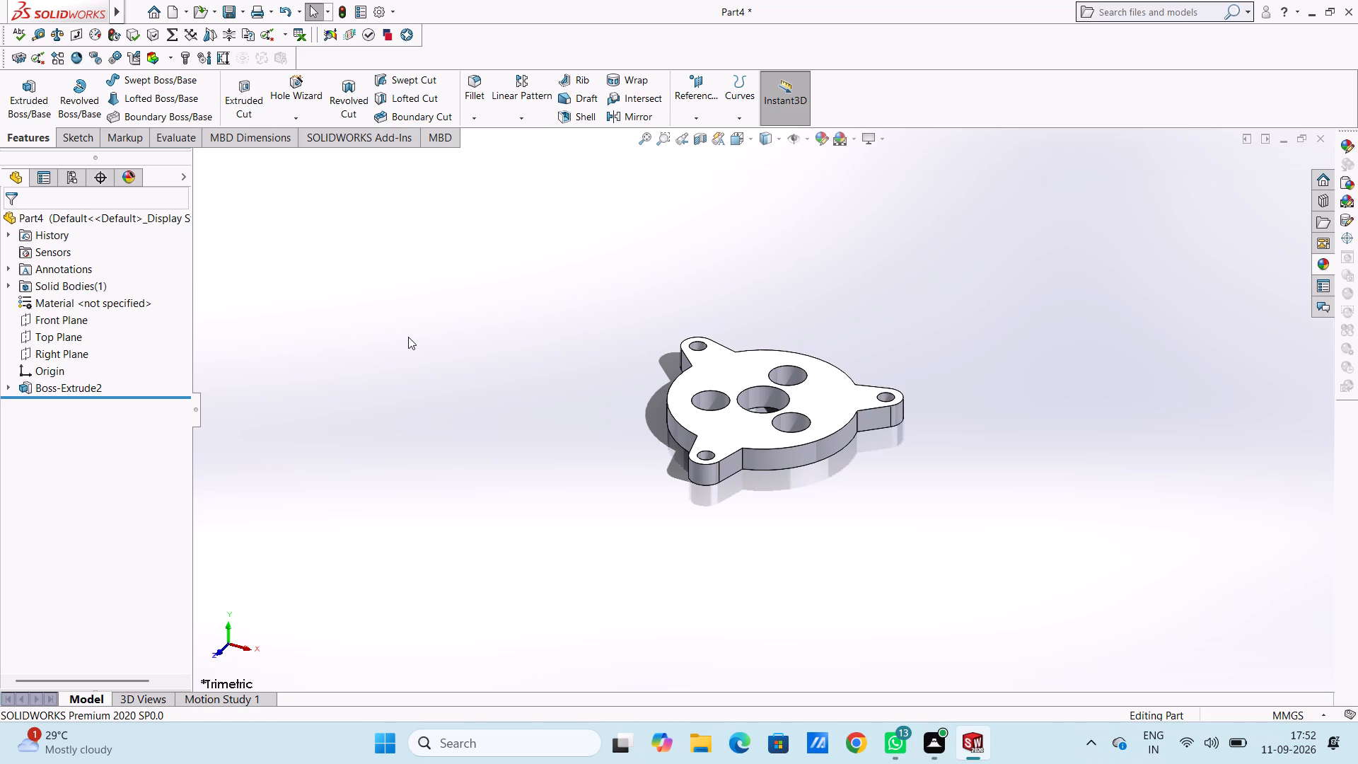
Fillet the upper outer edges of the three lugs with a 1 mm radius.
key("ctrl+5")
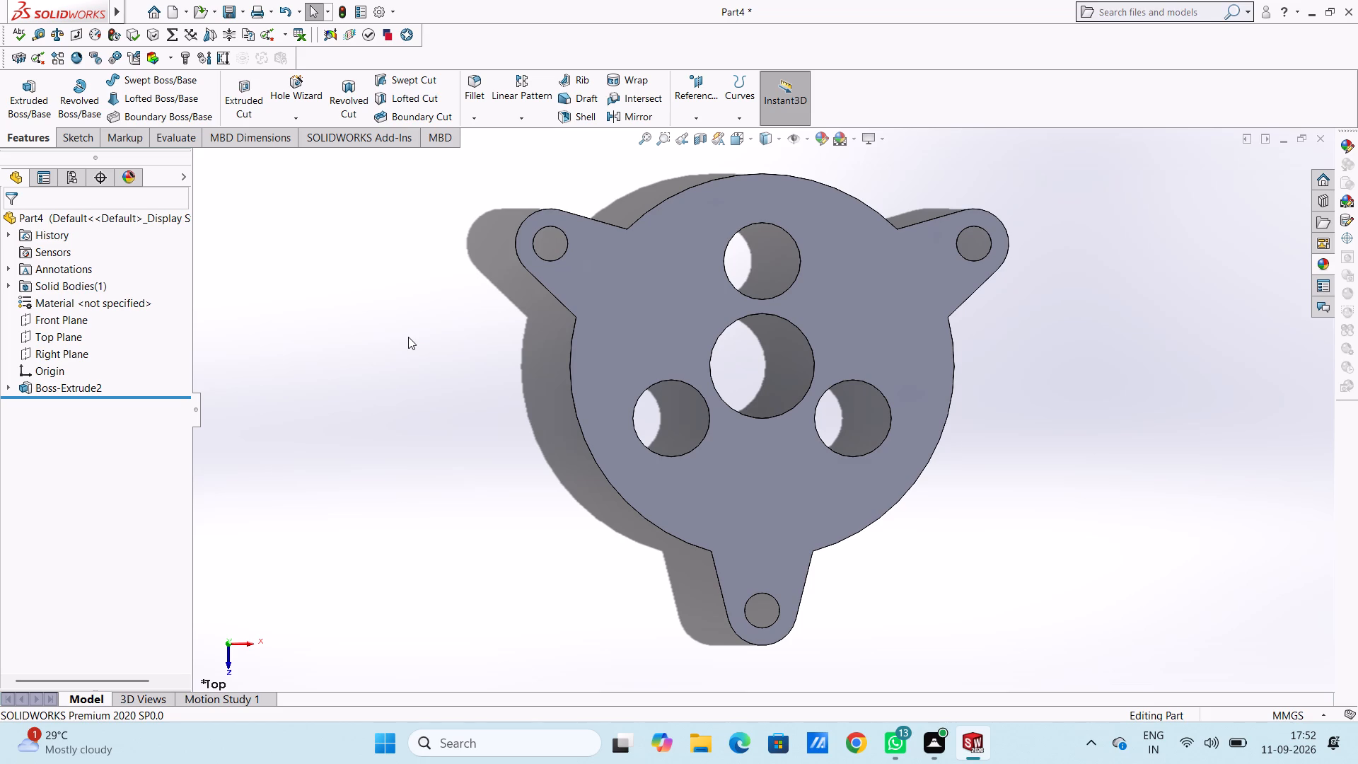
left_click(480, 80)
left_click(565, 211)
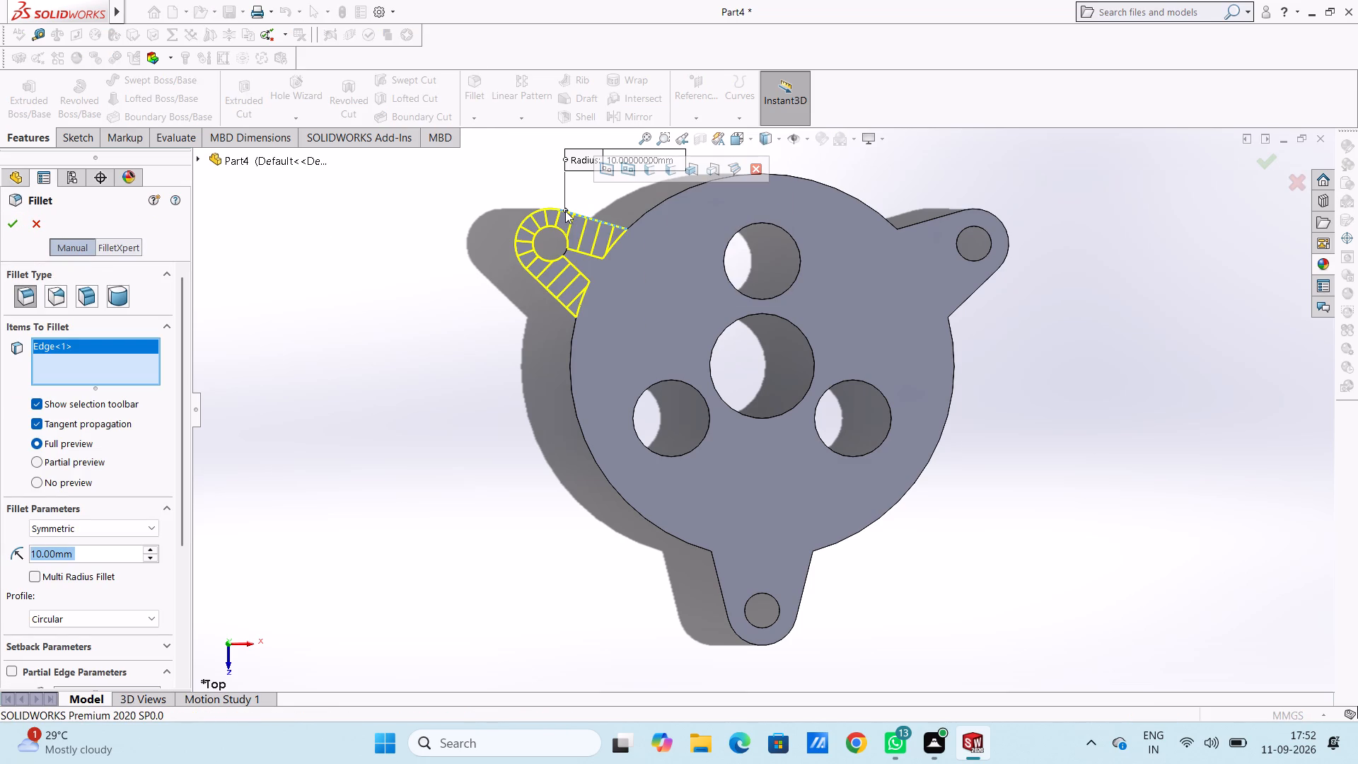
key("1")
key("Return")
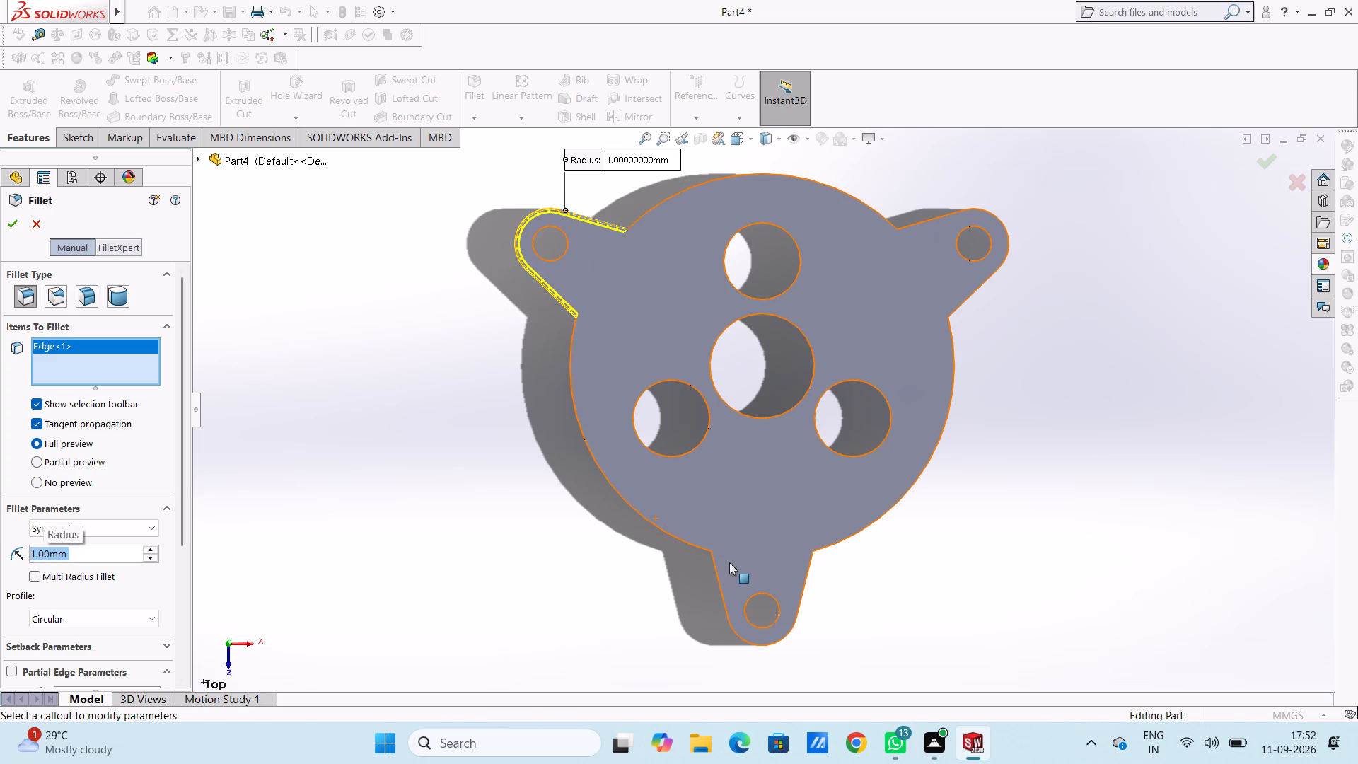
left_click(722, 601)
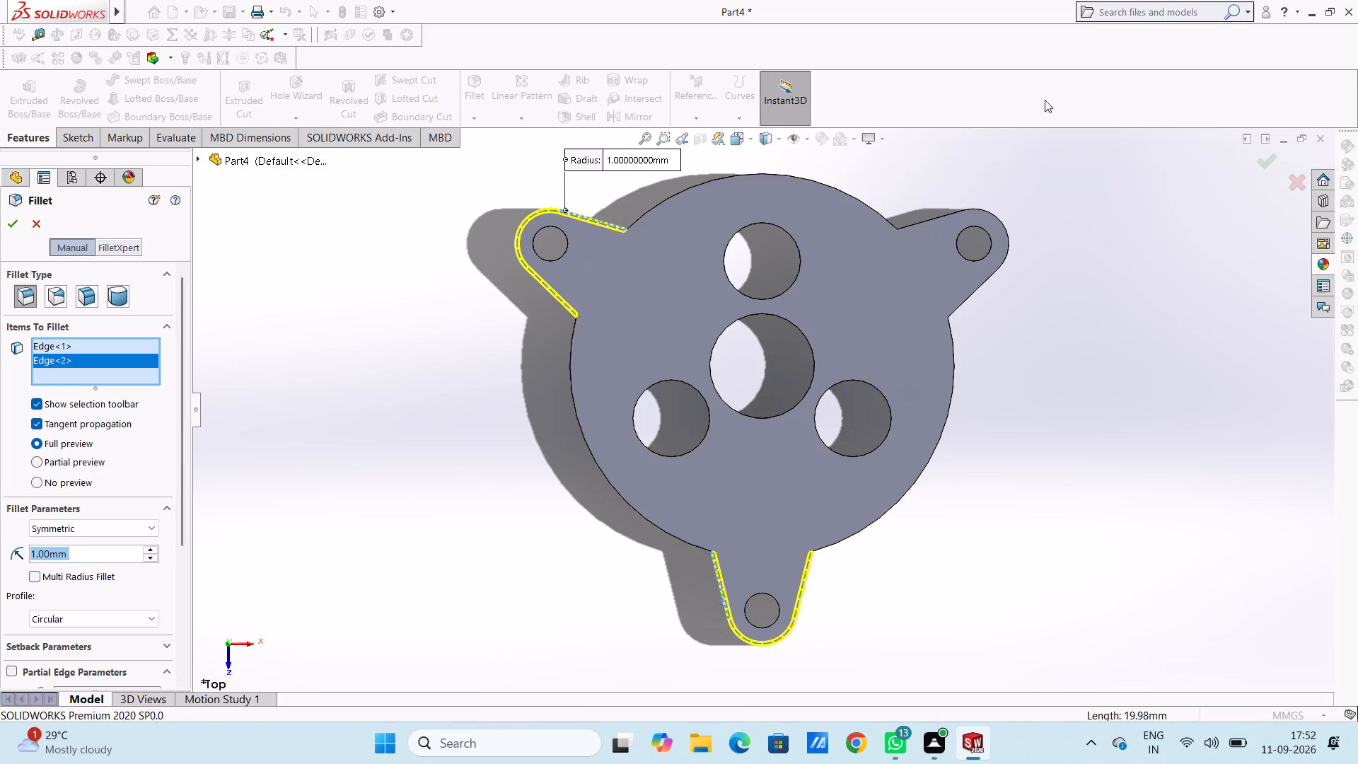
left_click(958, 213)
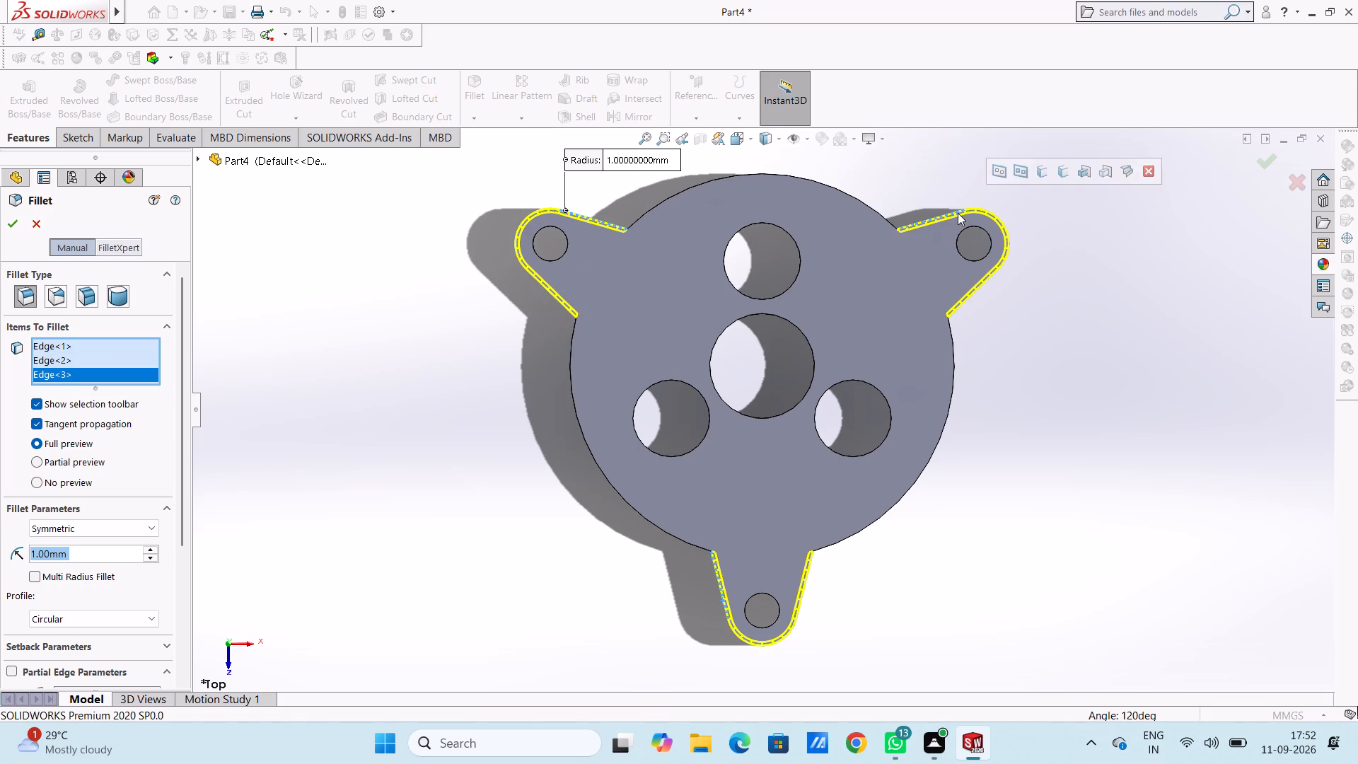
left_click(16, 228)
left_click(451, 369)
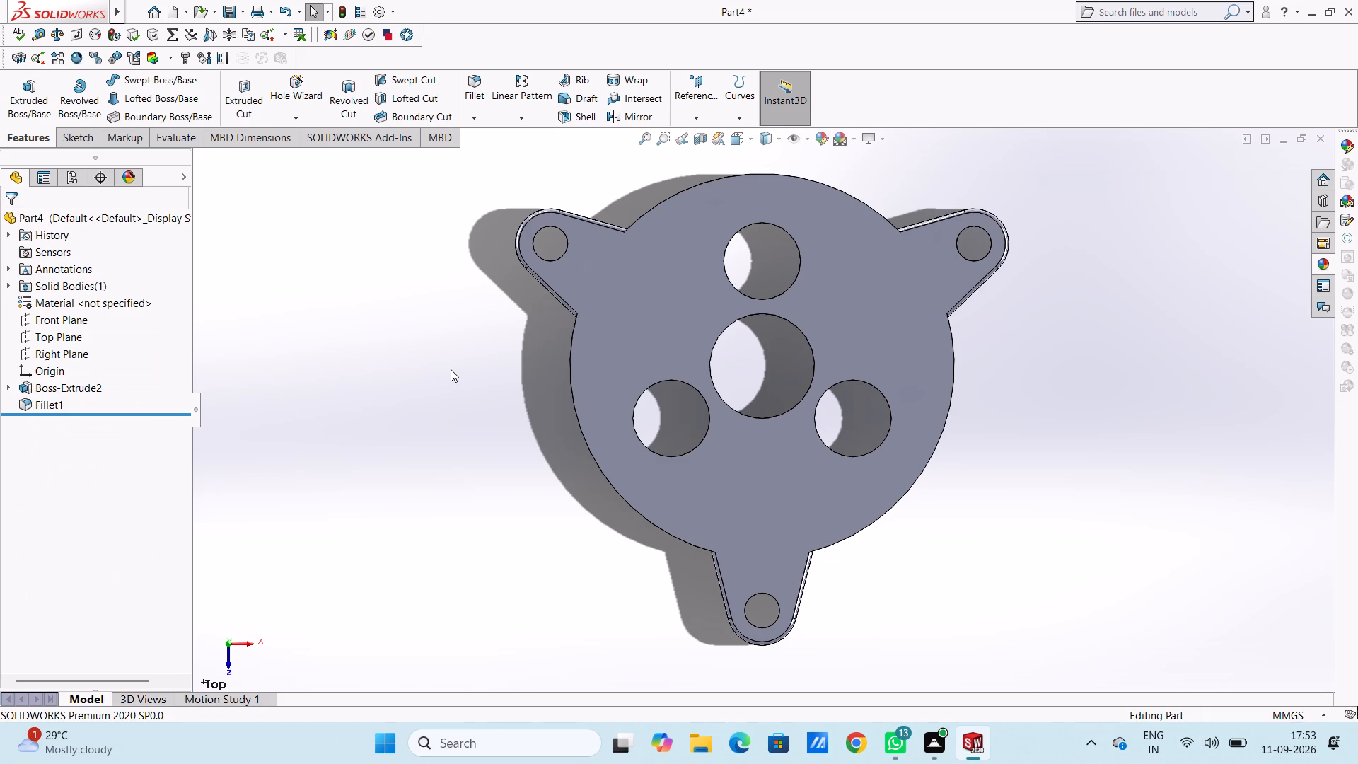
Start a sketch on the plate's top face and draw a 55 mm radius circle centred on the origin, matching the outer edge.
left_click(618, 306)
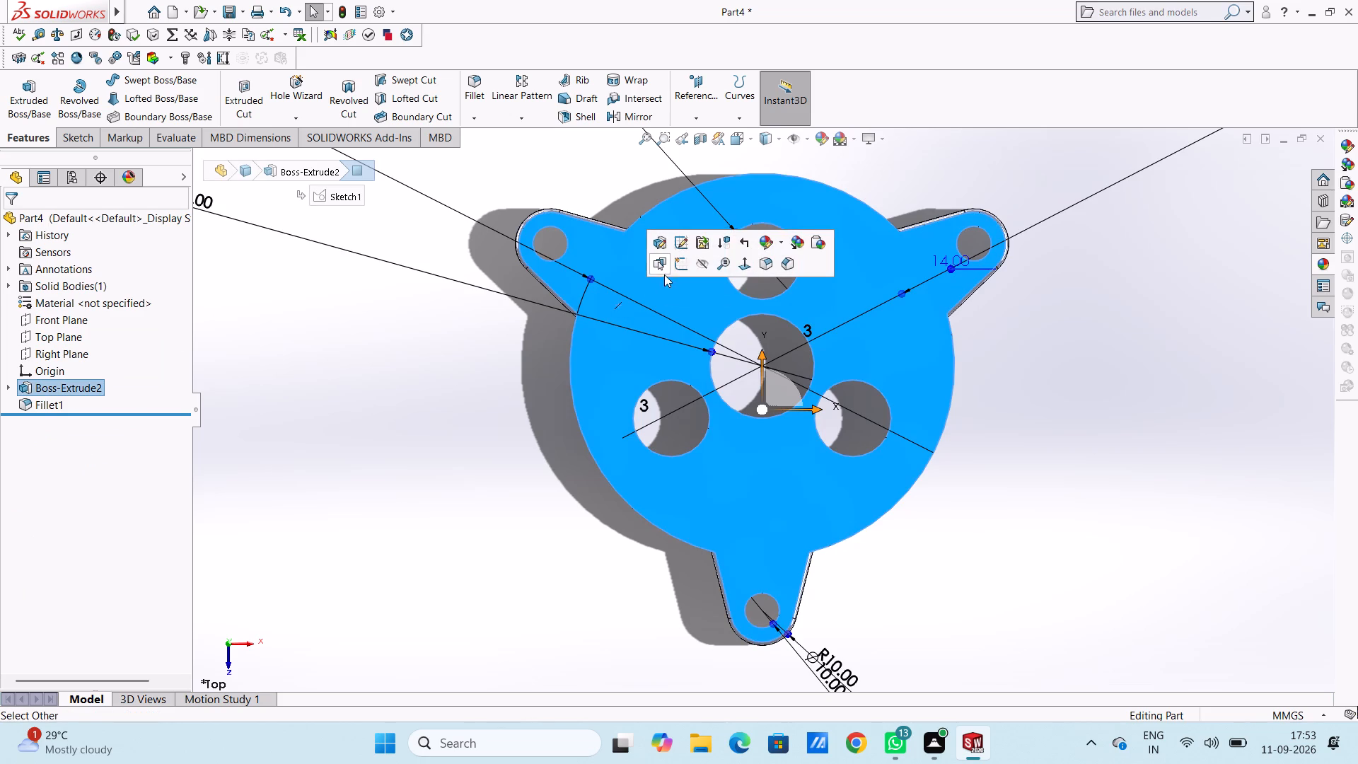
left_click(677, 271)
left_click(320, 379)
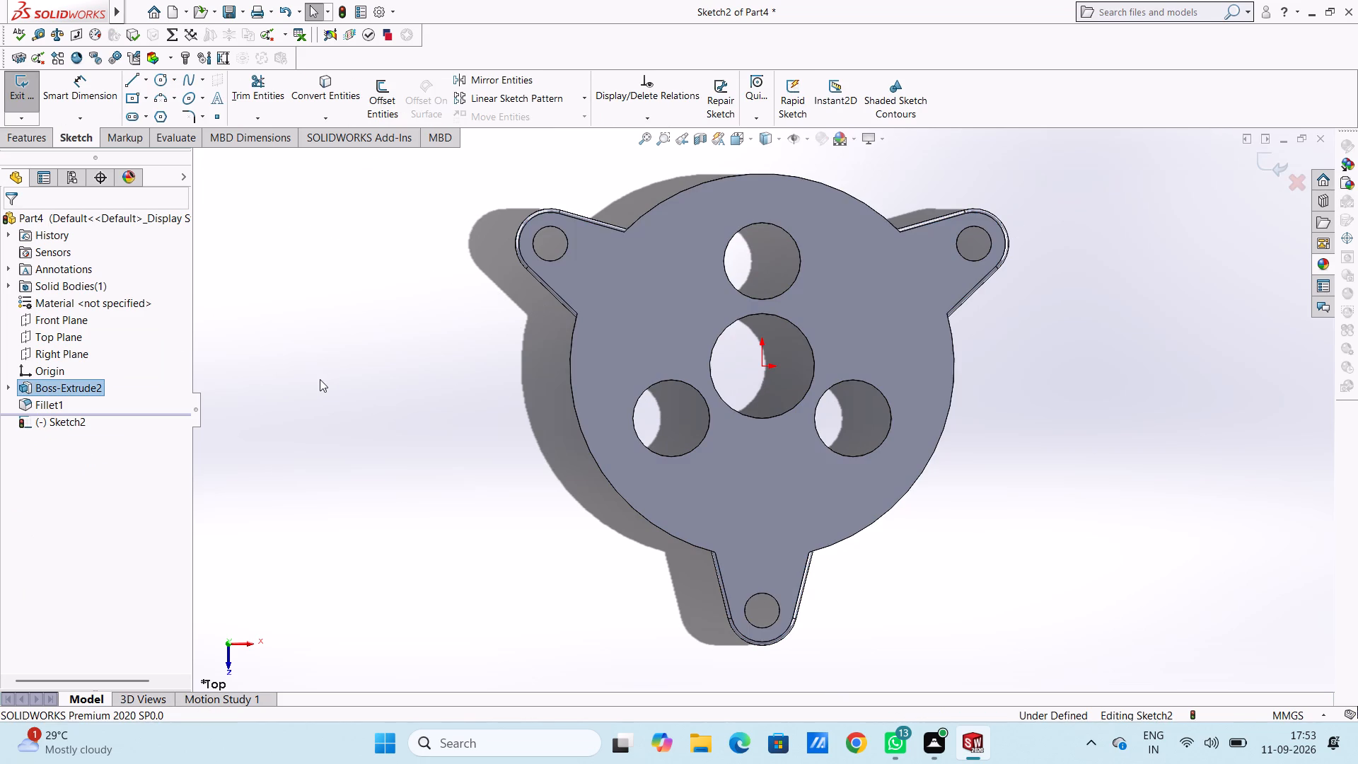
left_click(158, 81)
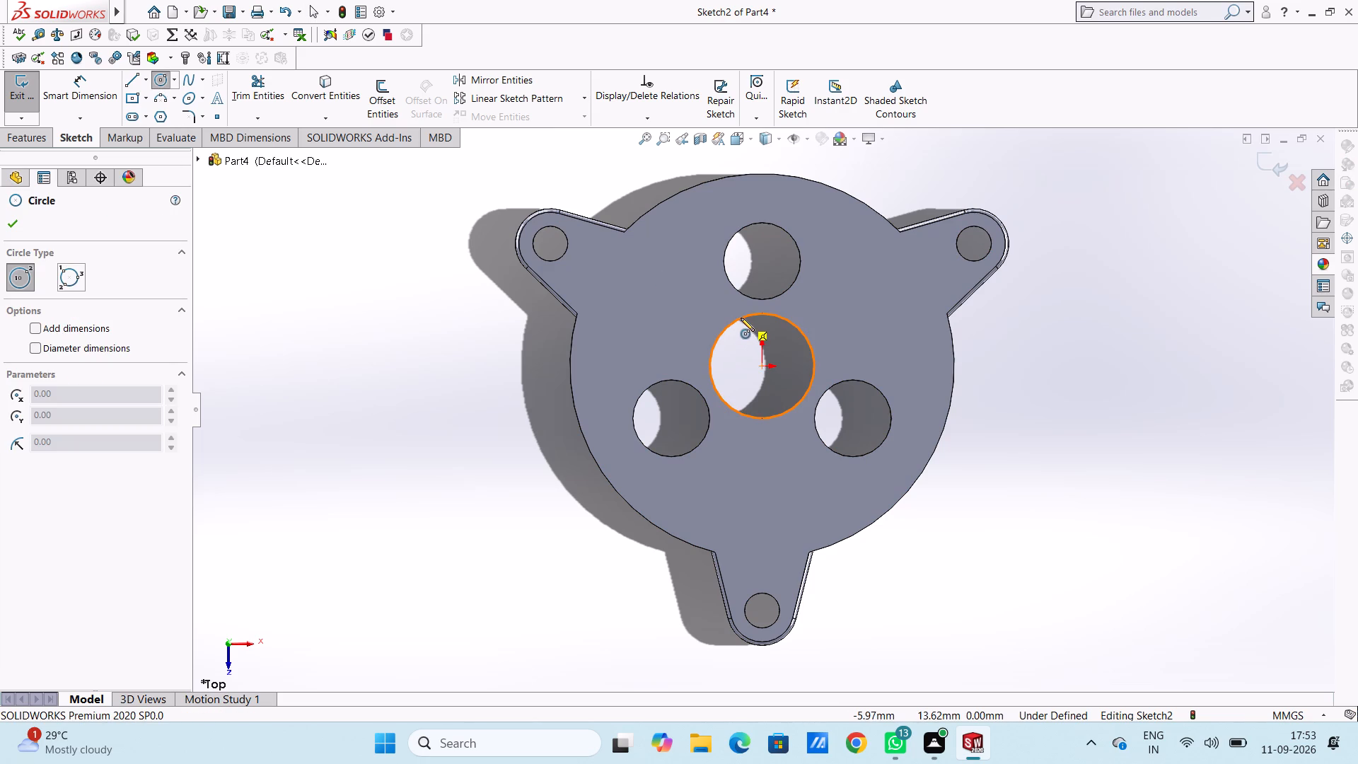
left_click(762, 368)
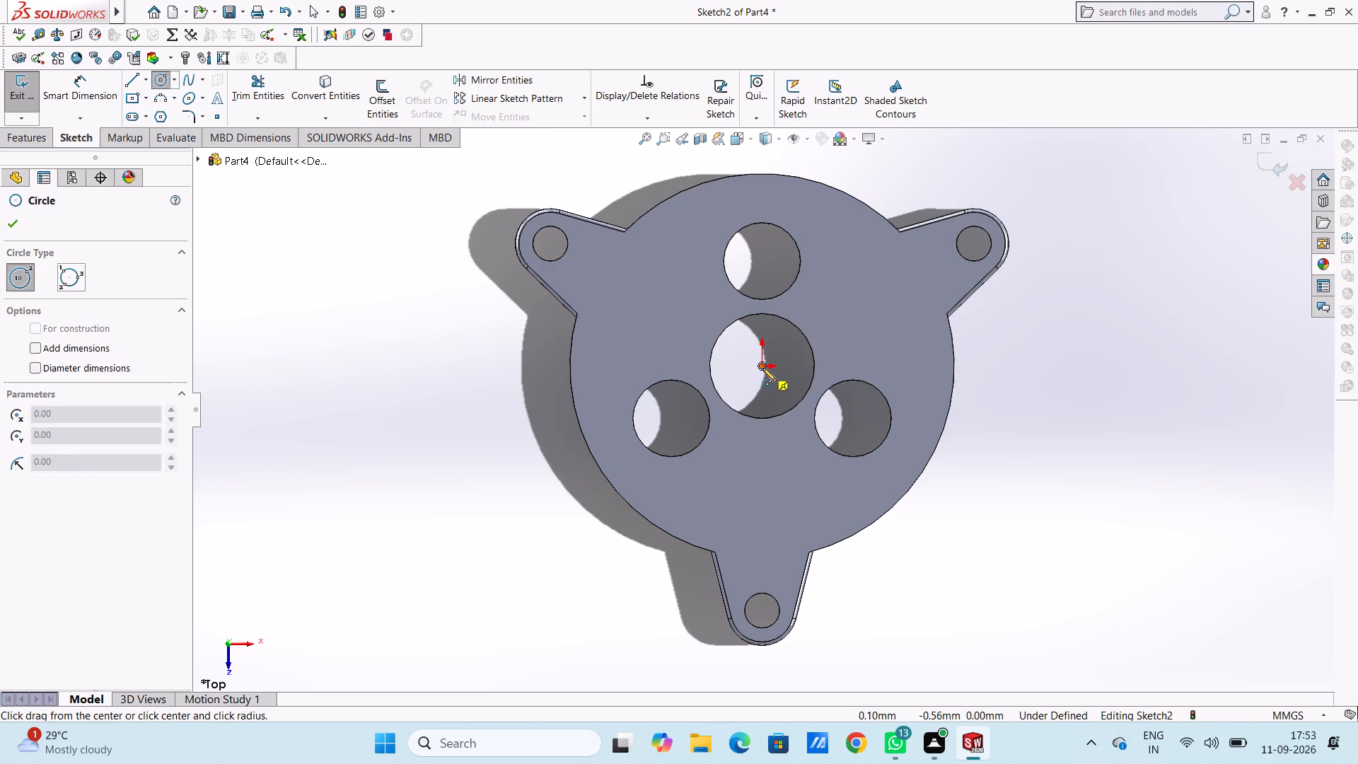
left_click(950, 405)
key("Escape")
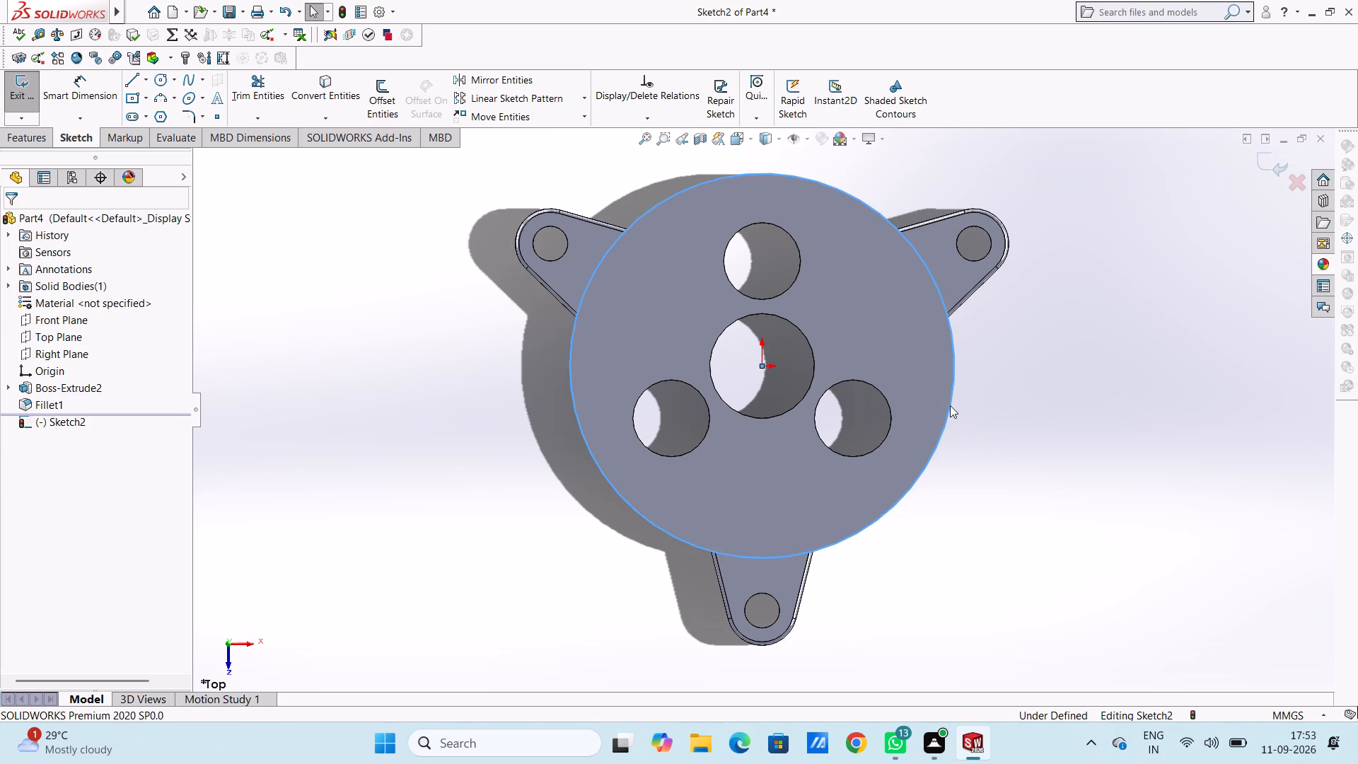
key("Escape")
Draw a second circle with a 45 mm radius centred on the origin.
scroll(950, 405, "up", 3, "ctrl")
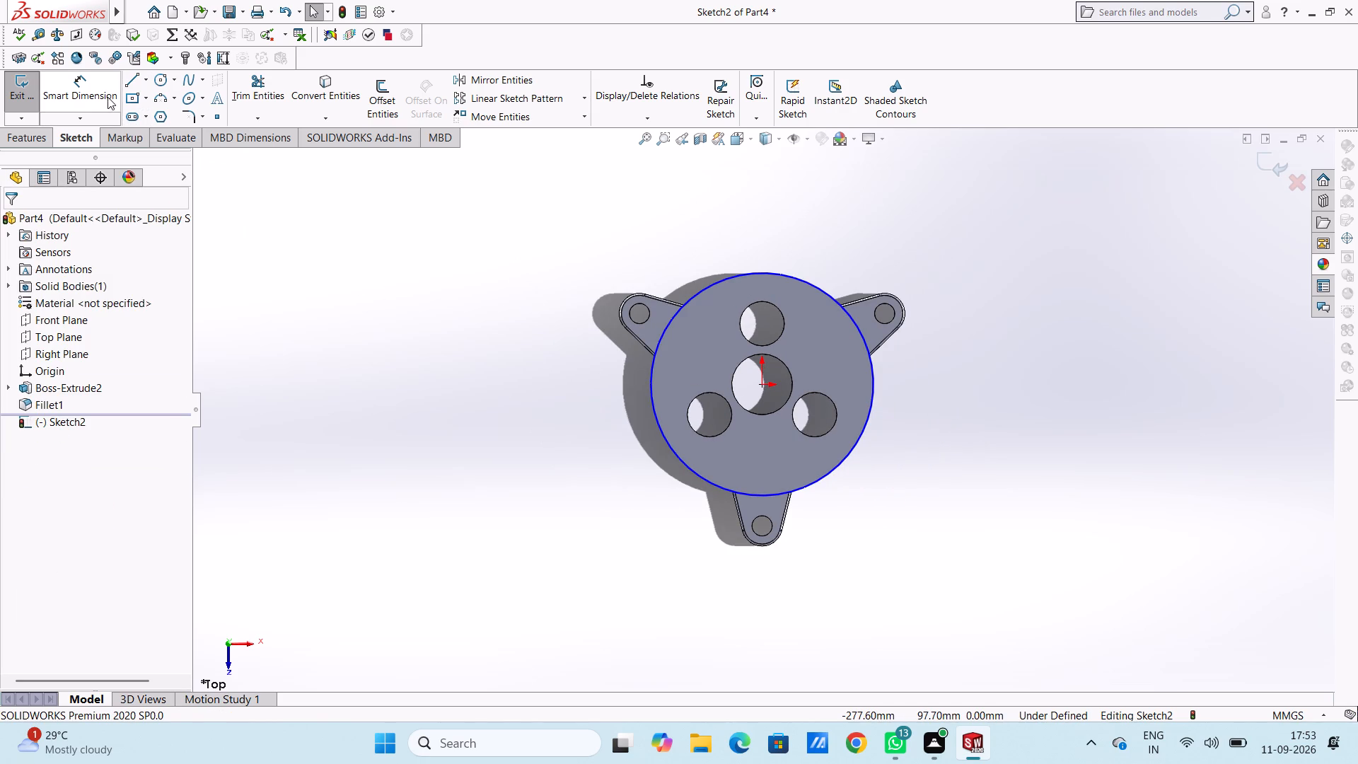
left_click(164, 75)
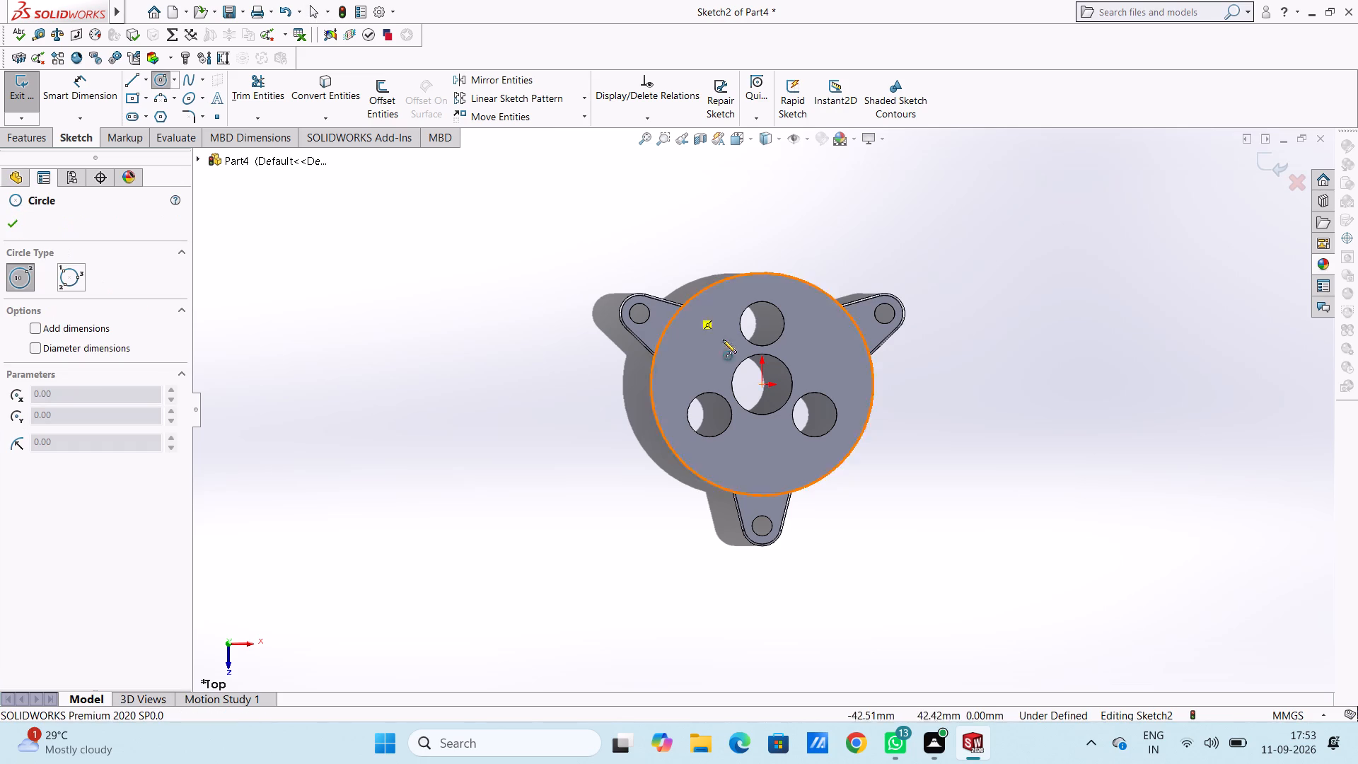
left_click(760, 383)
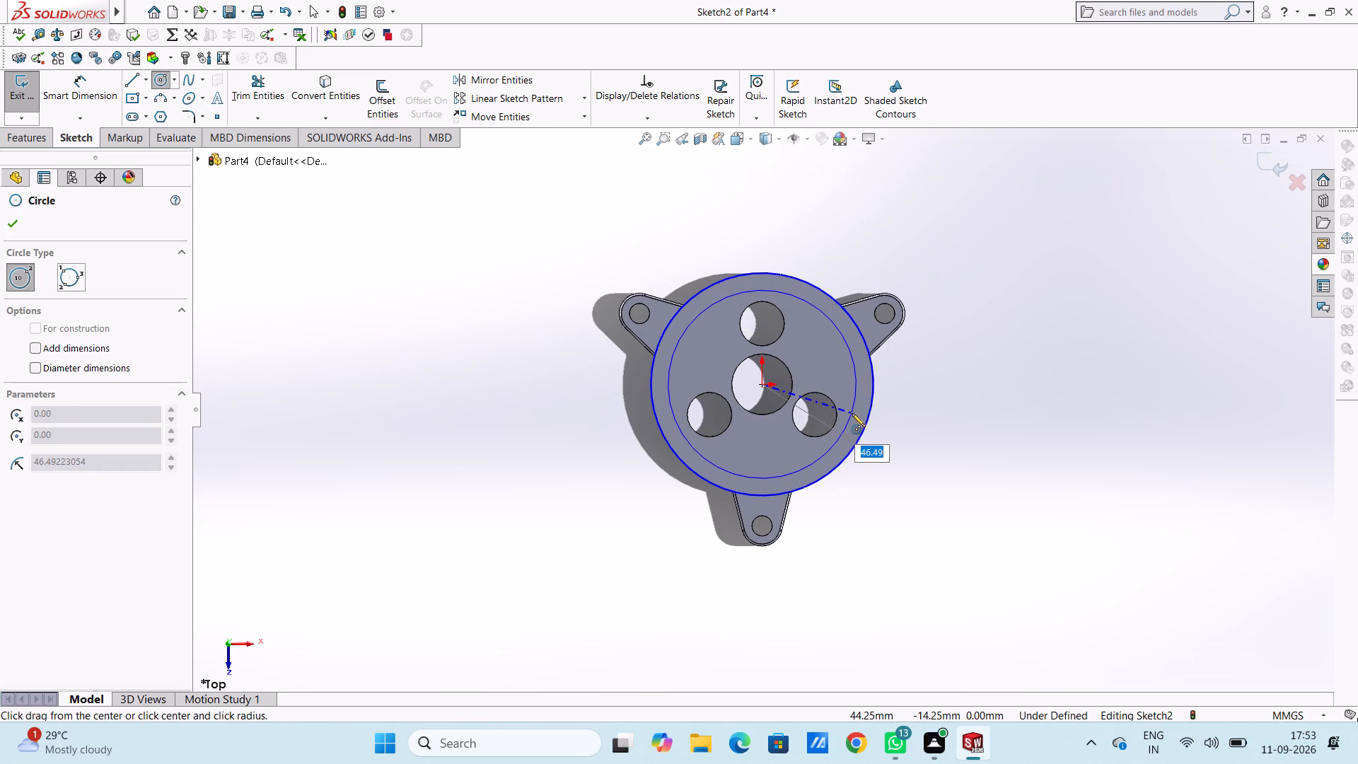
type("45")
key("Return")
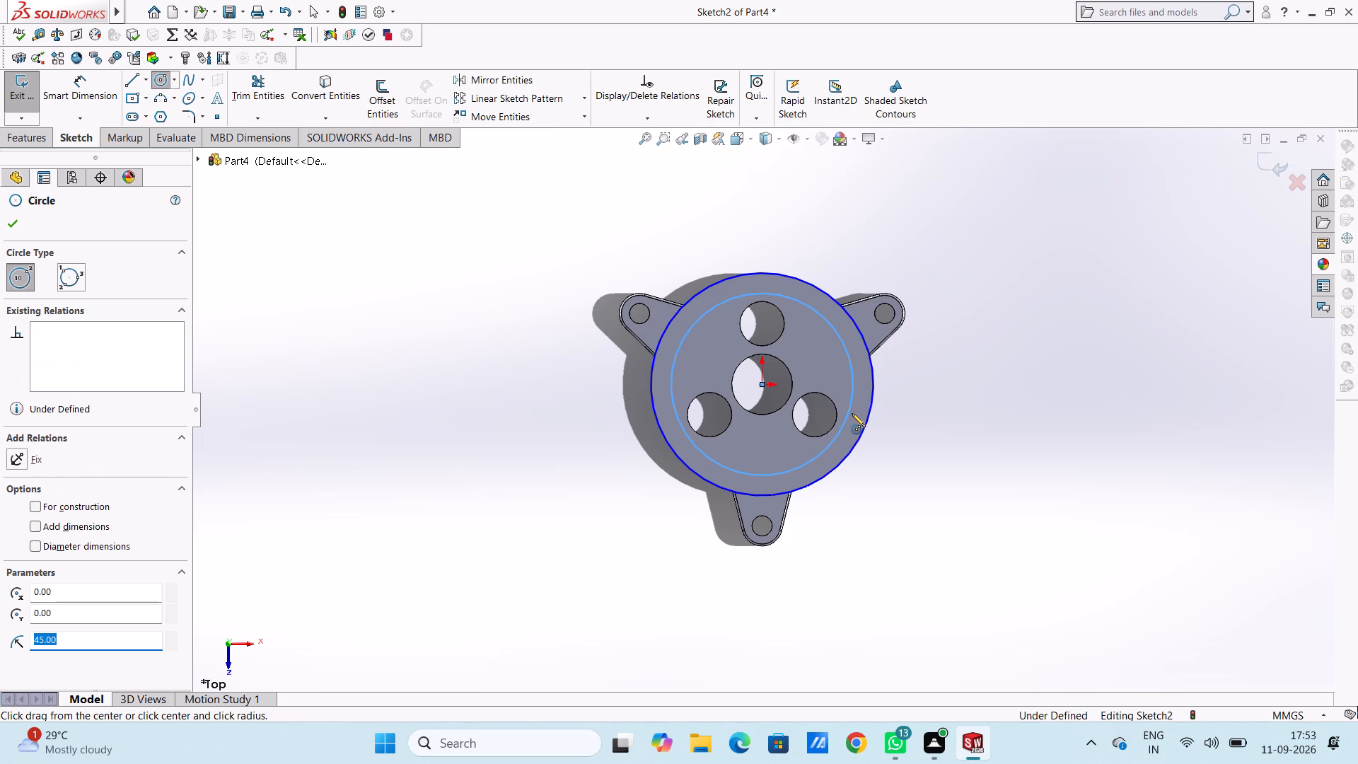
key("Escape")
key("Escape")
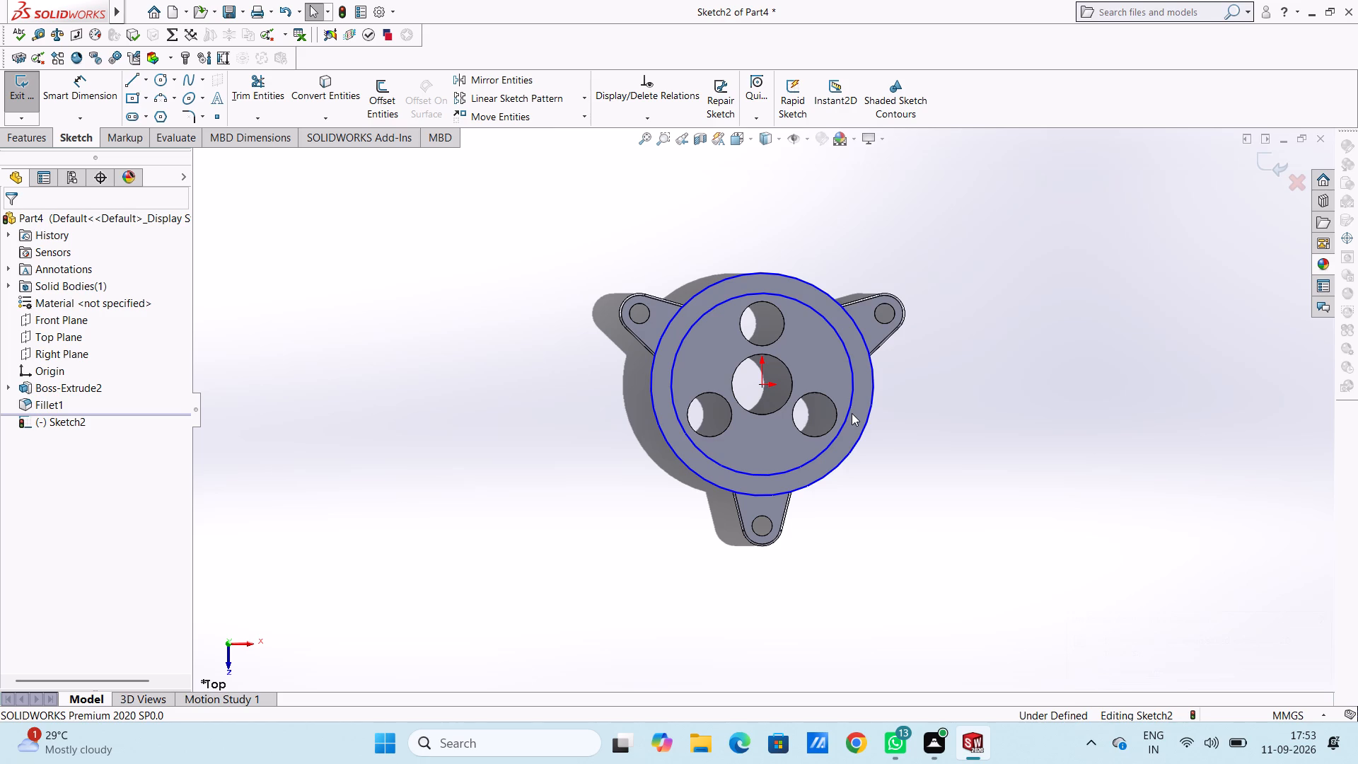
Add diameter dimensions of 110 mm to the outer circle and 90 mm to the inner circle.
left_click(95, 83)
left_click(651, 371)
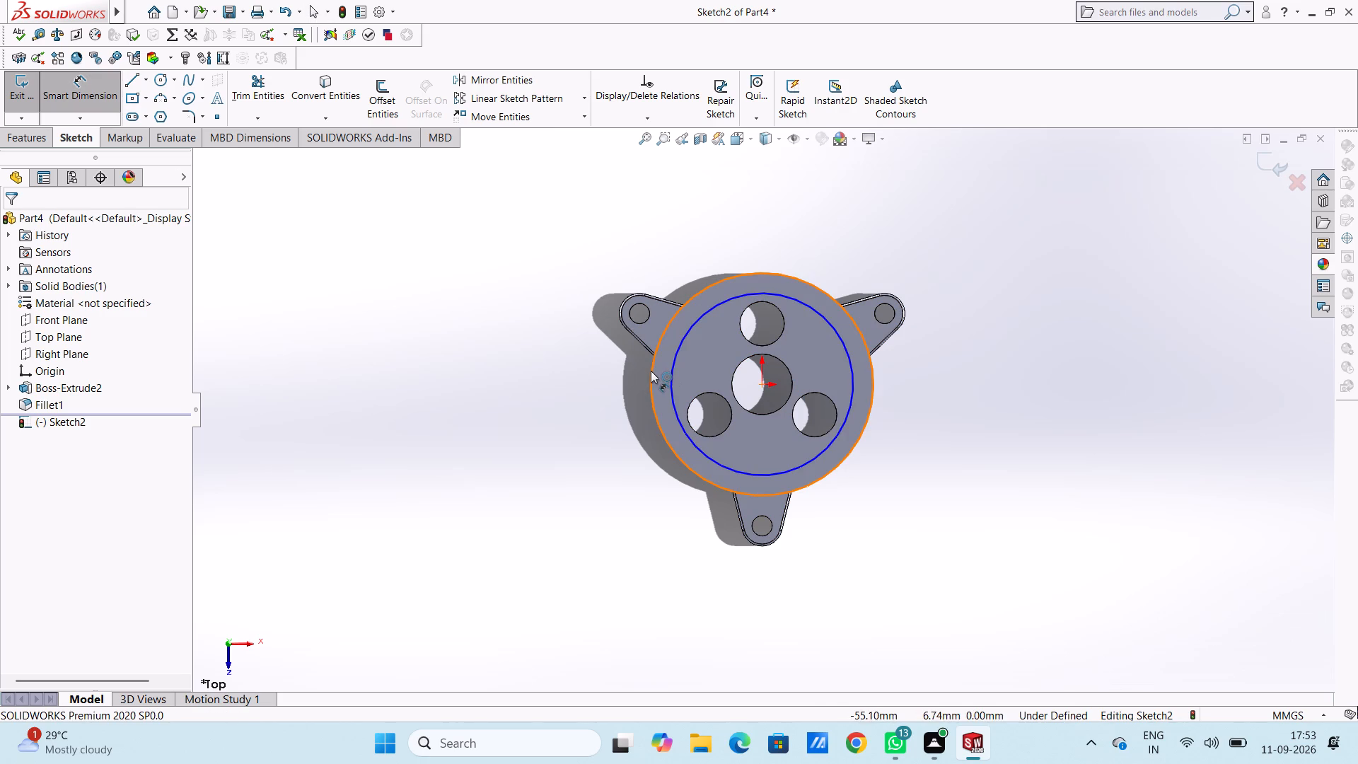
left_click(511, 185)
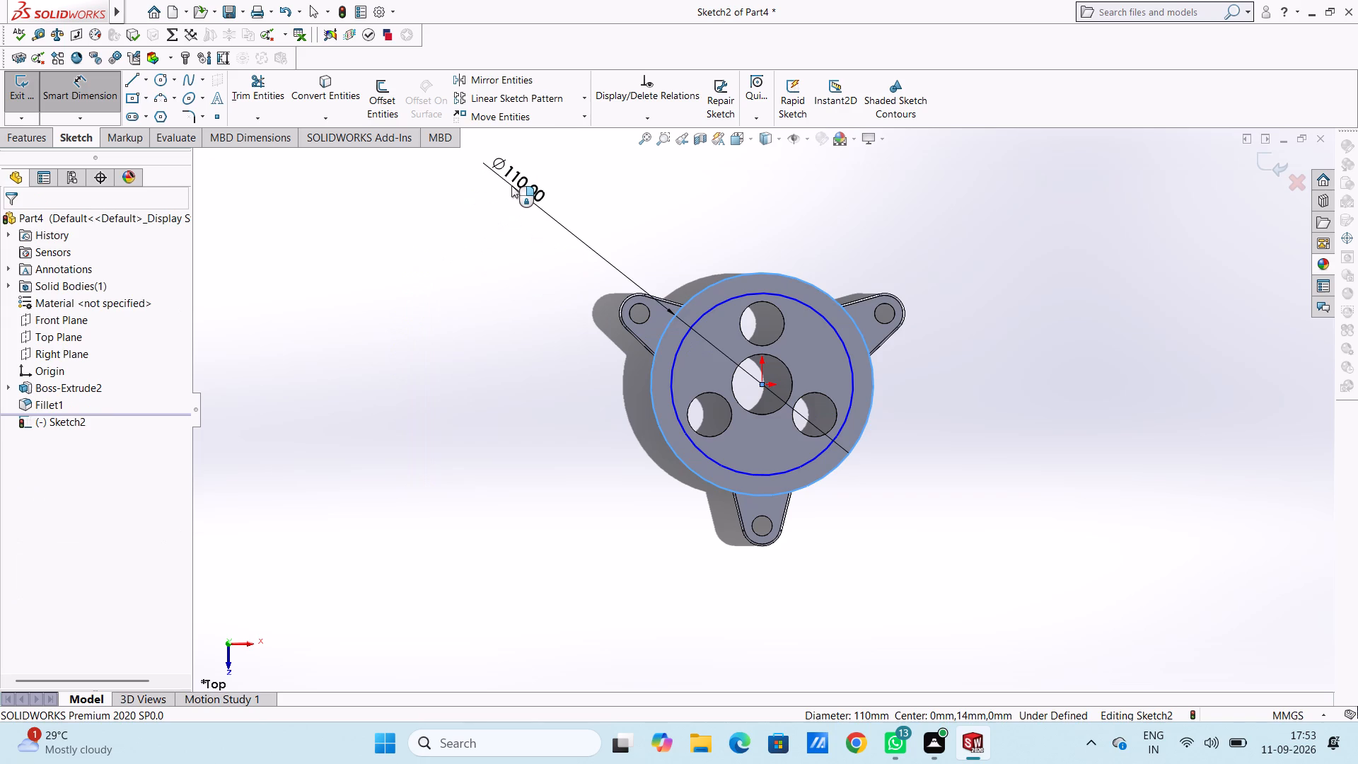
key("Return")
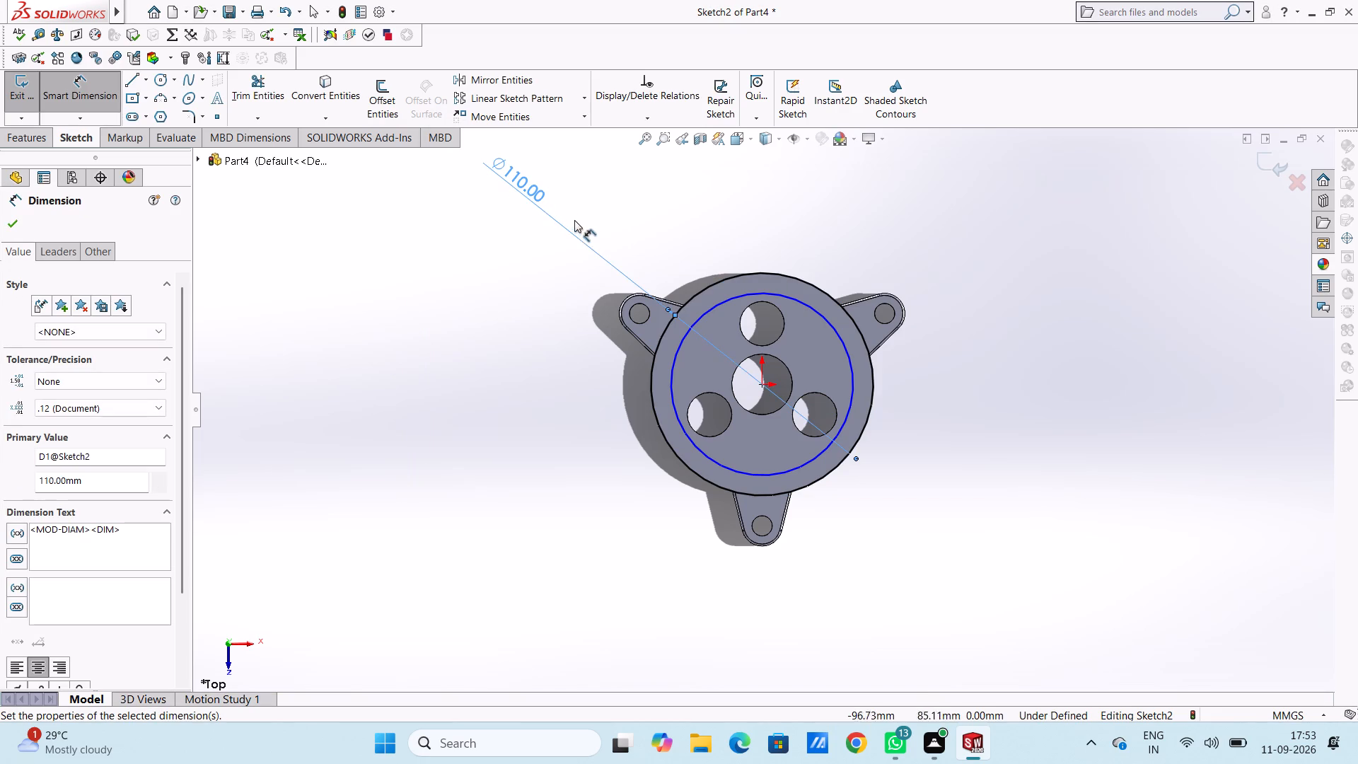
left_click(668, 197)
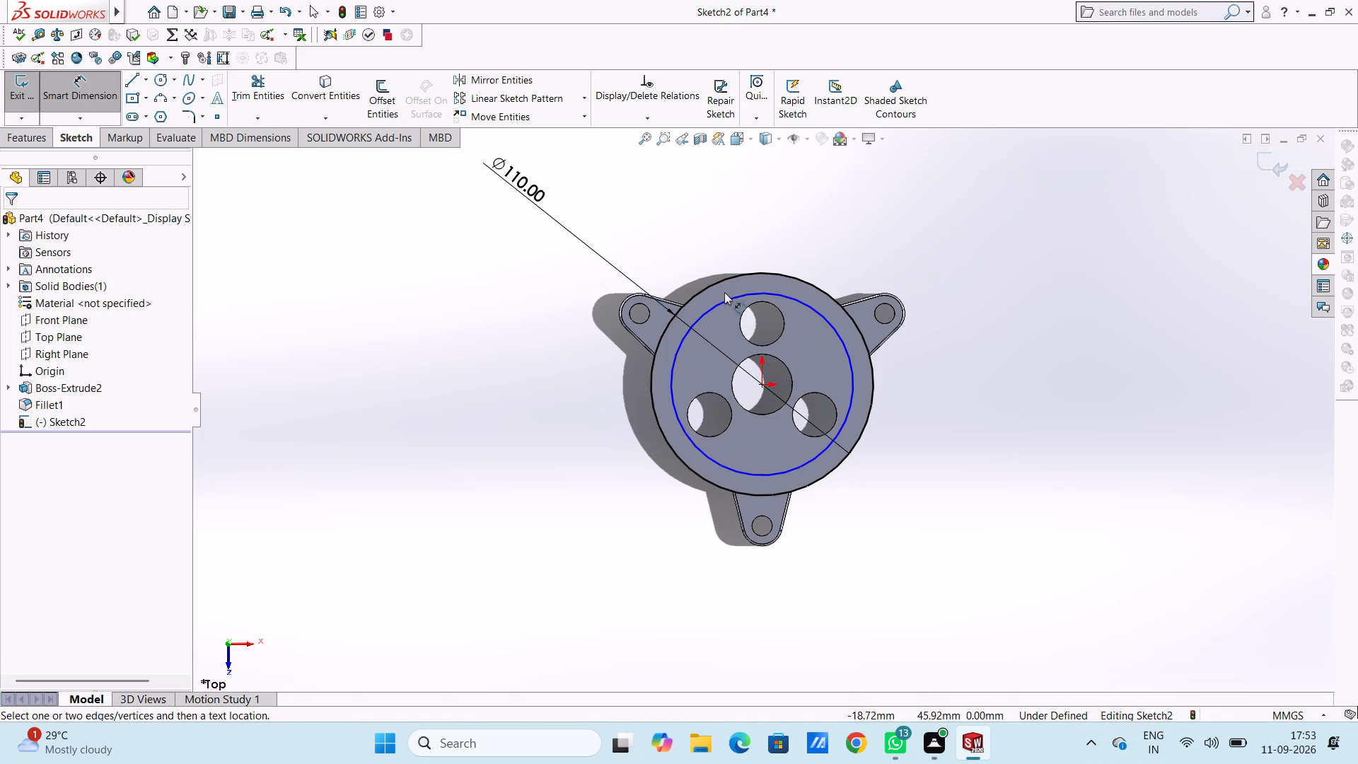
left_click(729, 299)
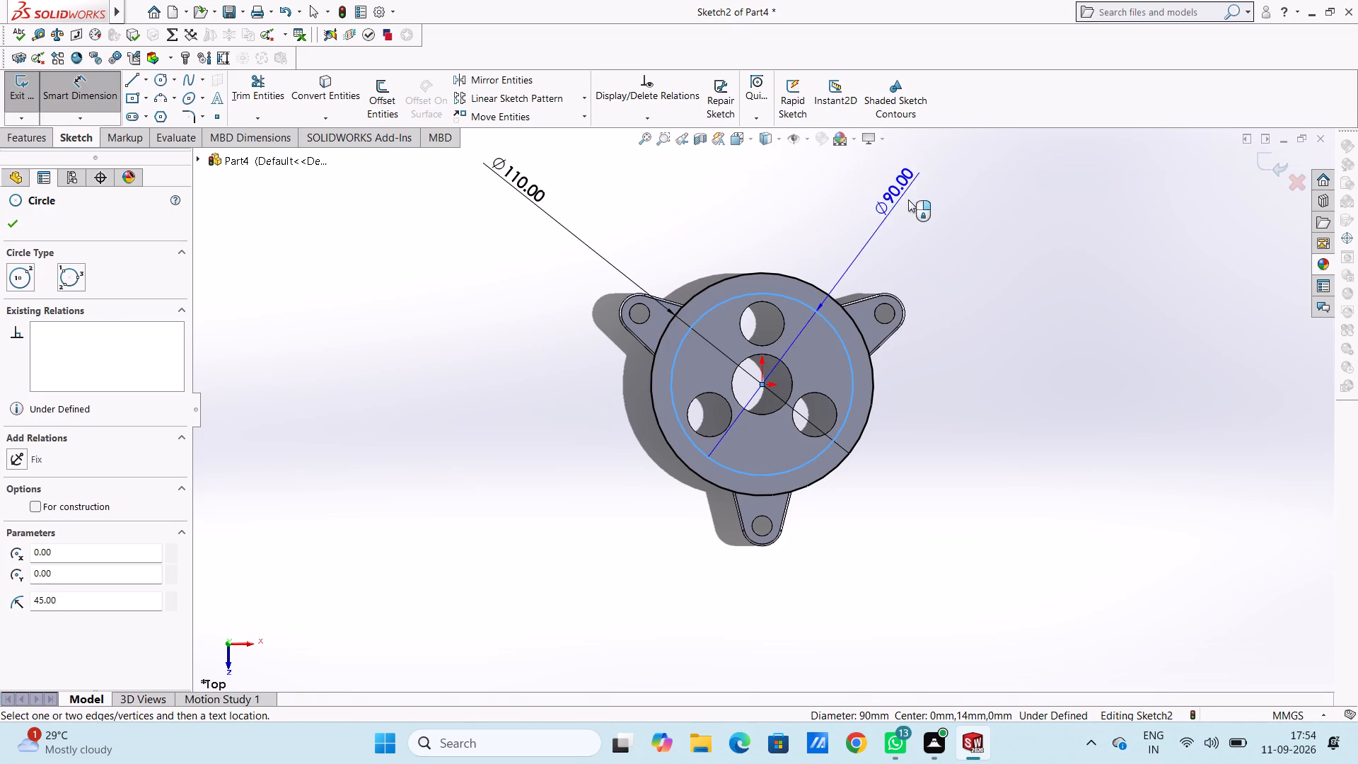
left_click(919, 199)
key("Return")
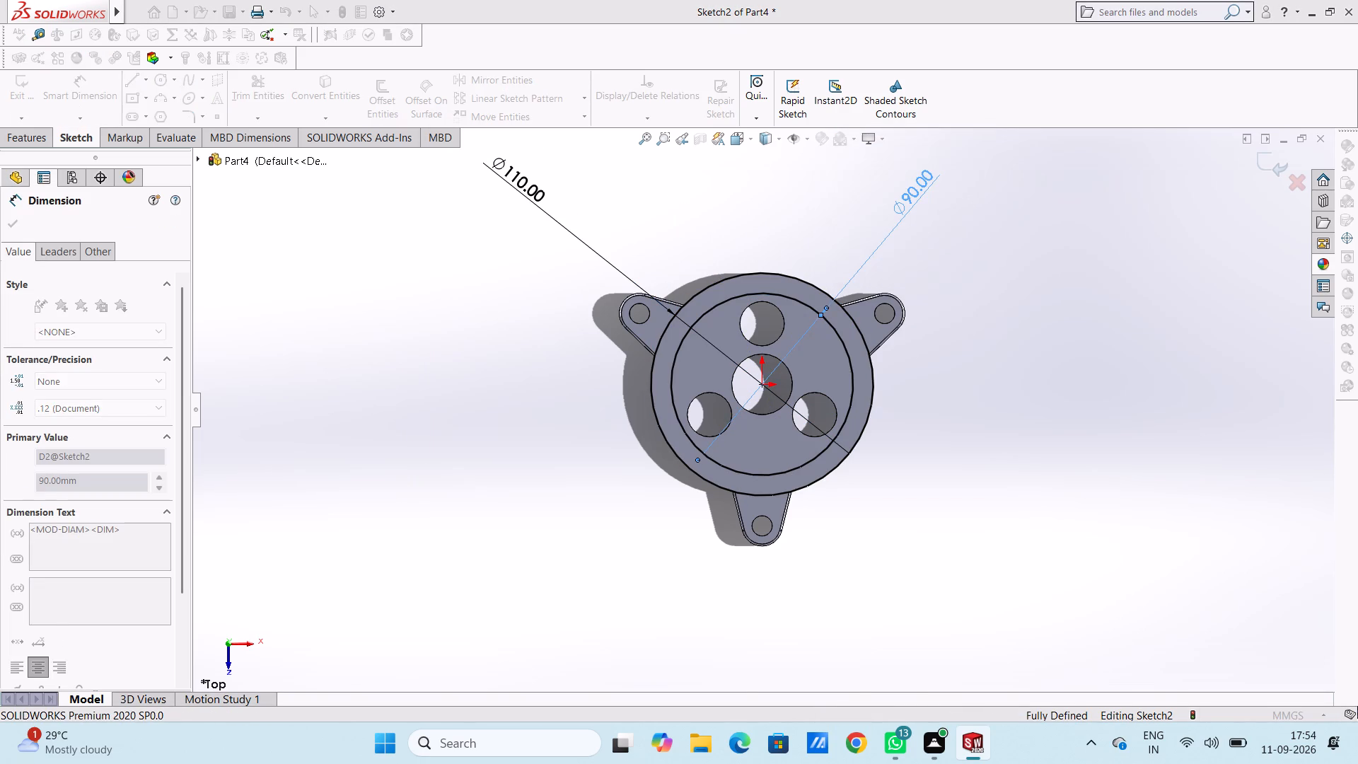
left_click(999, 255)
key("Escape")
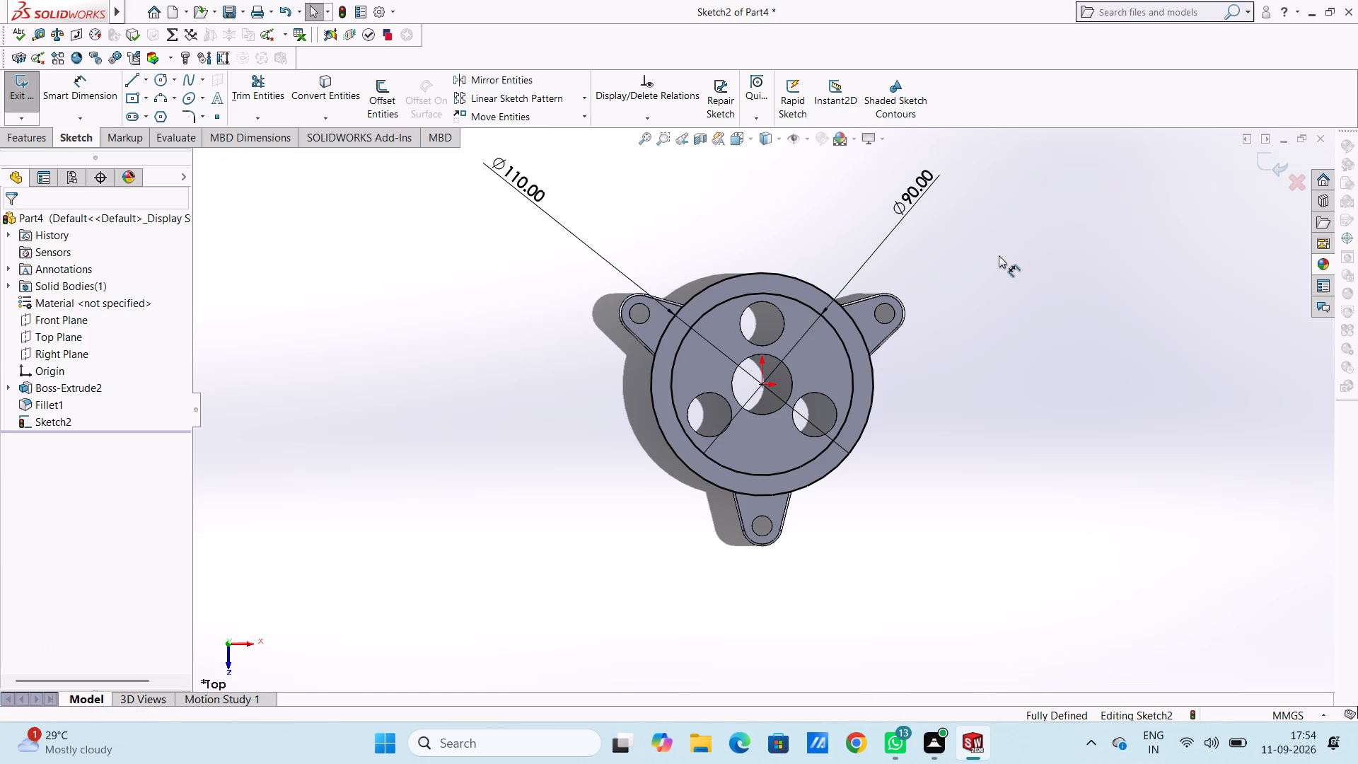
Extrude the ring between the two circles 23 mm upward from the plate, merged with the body.
key("ctrl+7")
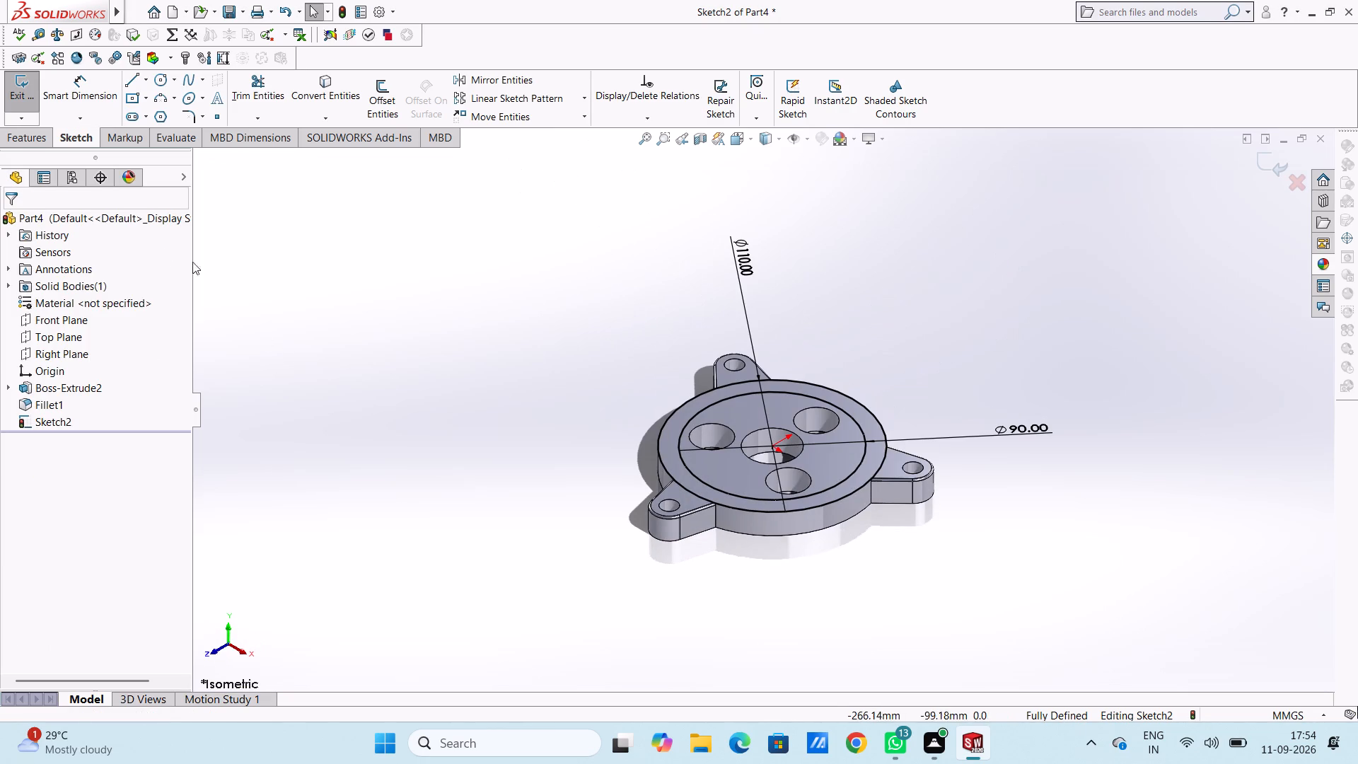
left_click(27, 135)
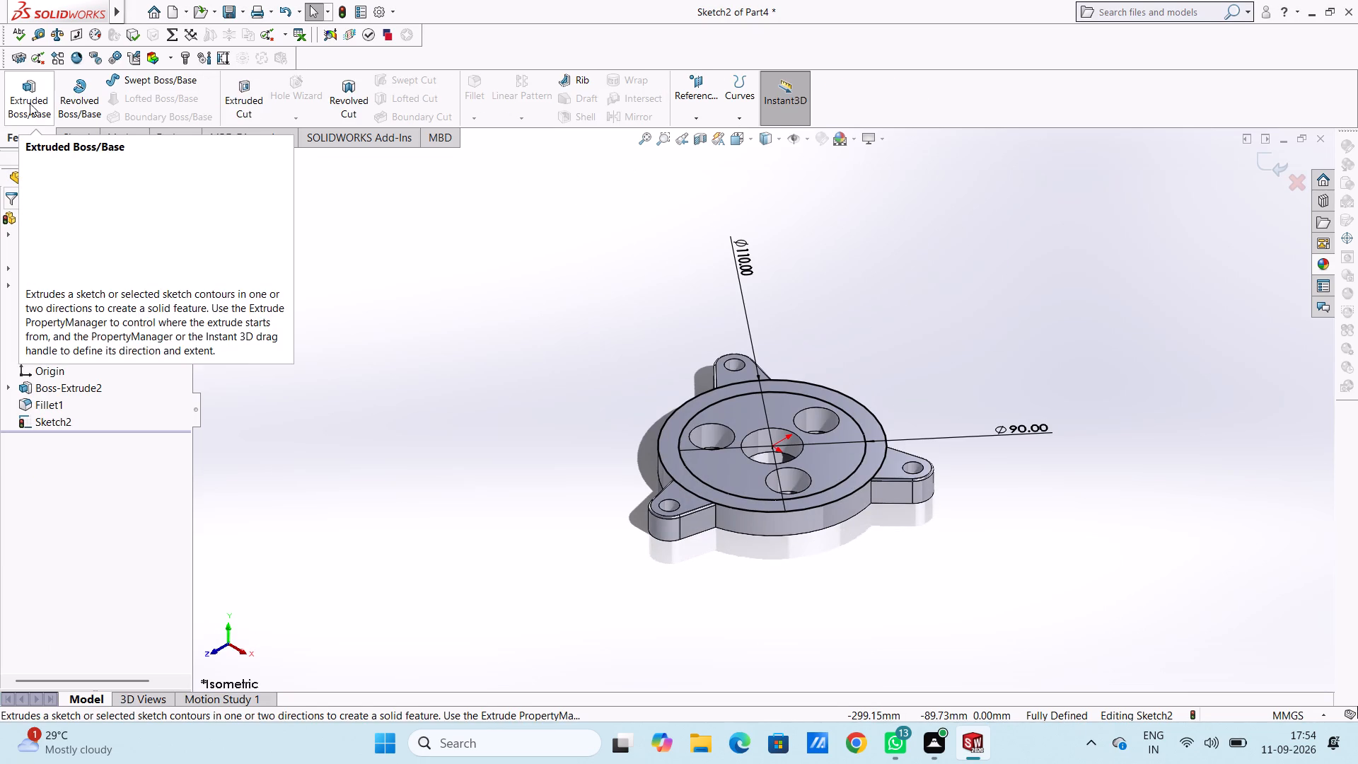
left_click(30, 99)
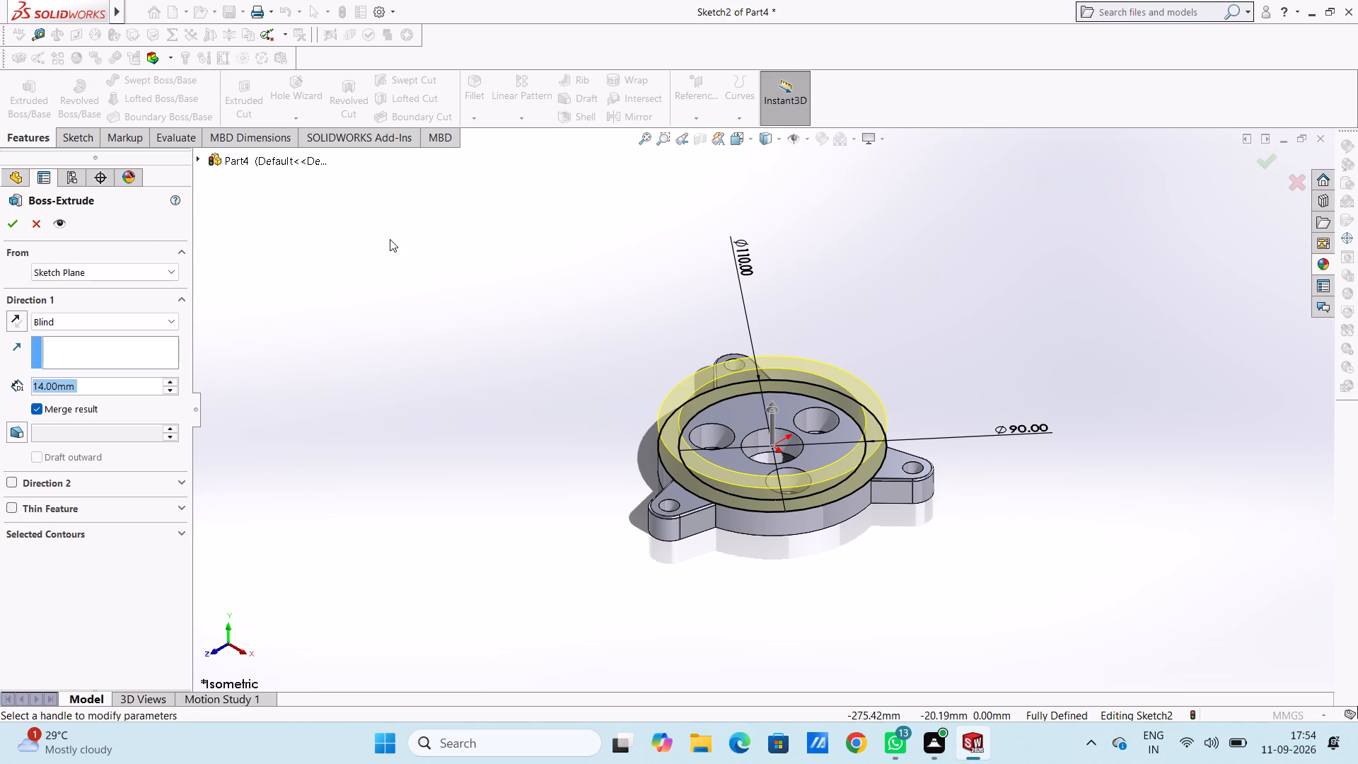
type("23")
key("Return")
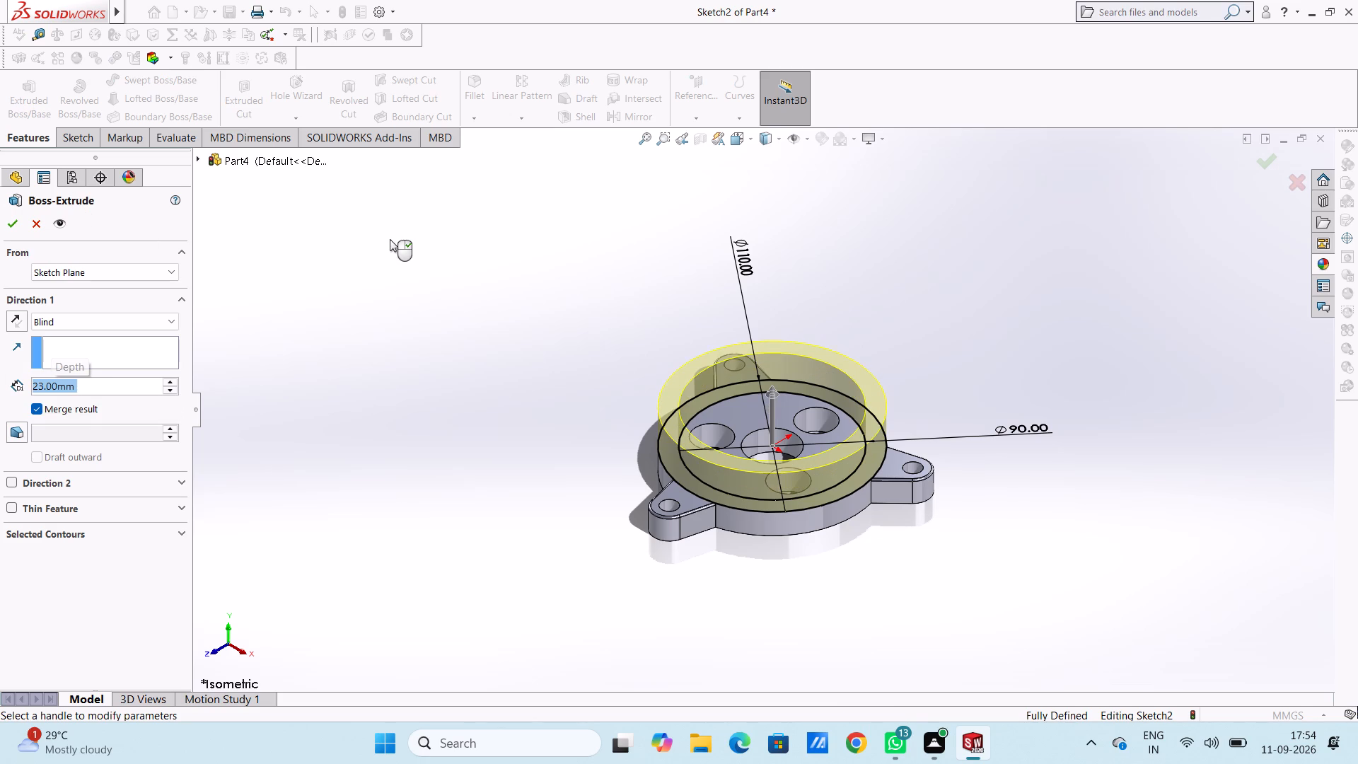
left_click(4, 224)
left_click(392, 323)
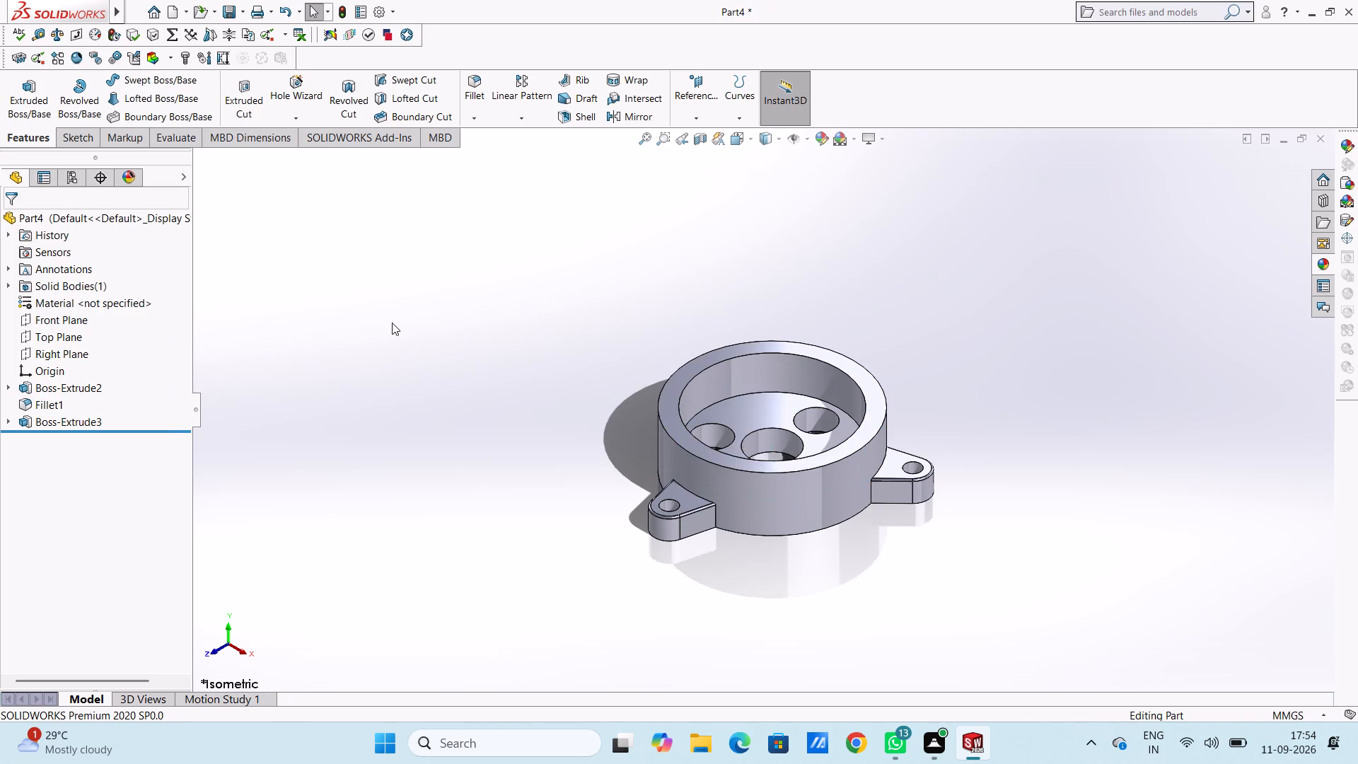
Start a sketch on the ring's top face and draw 45 mm and 55 mm radius circles centred on the origin, matching the ring edges.
key("ctrl+5")
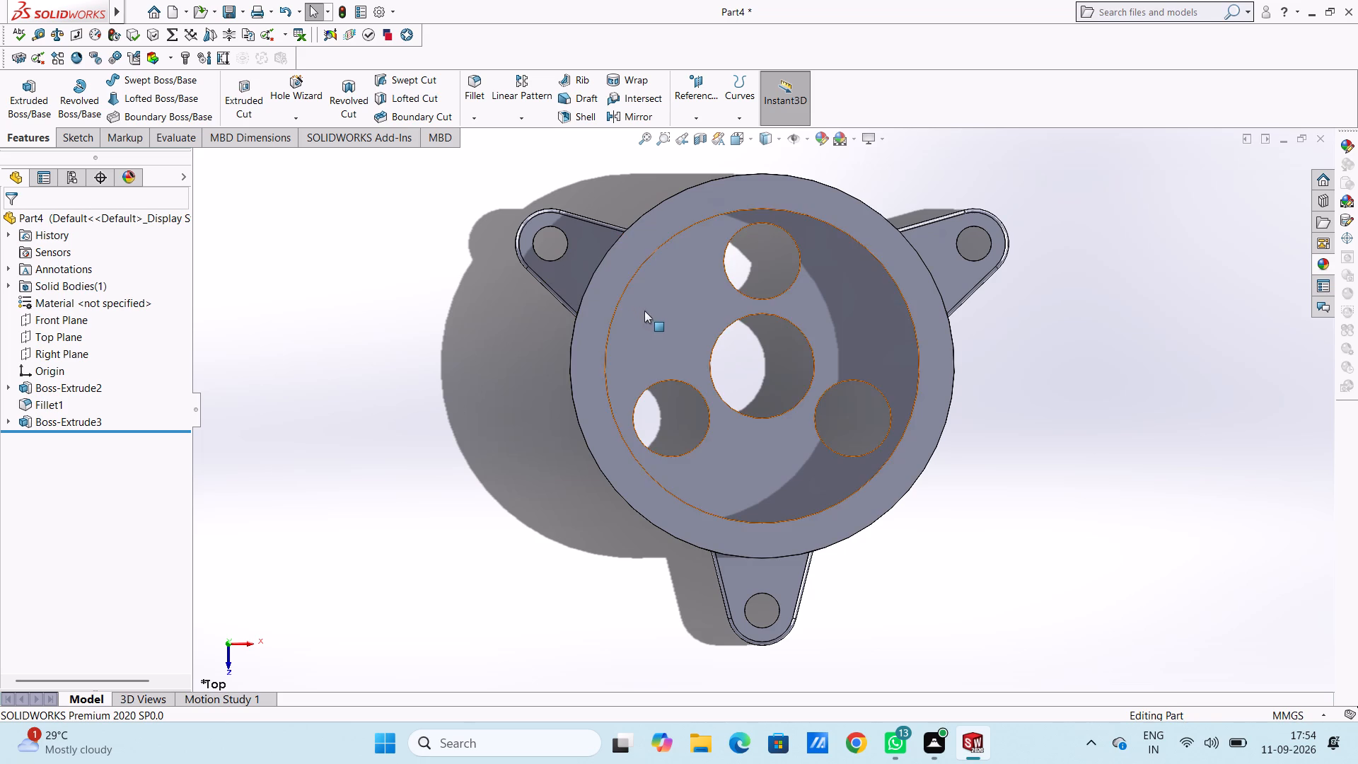
left_click(597, 306)
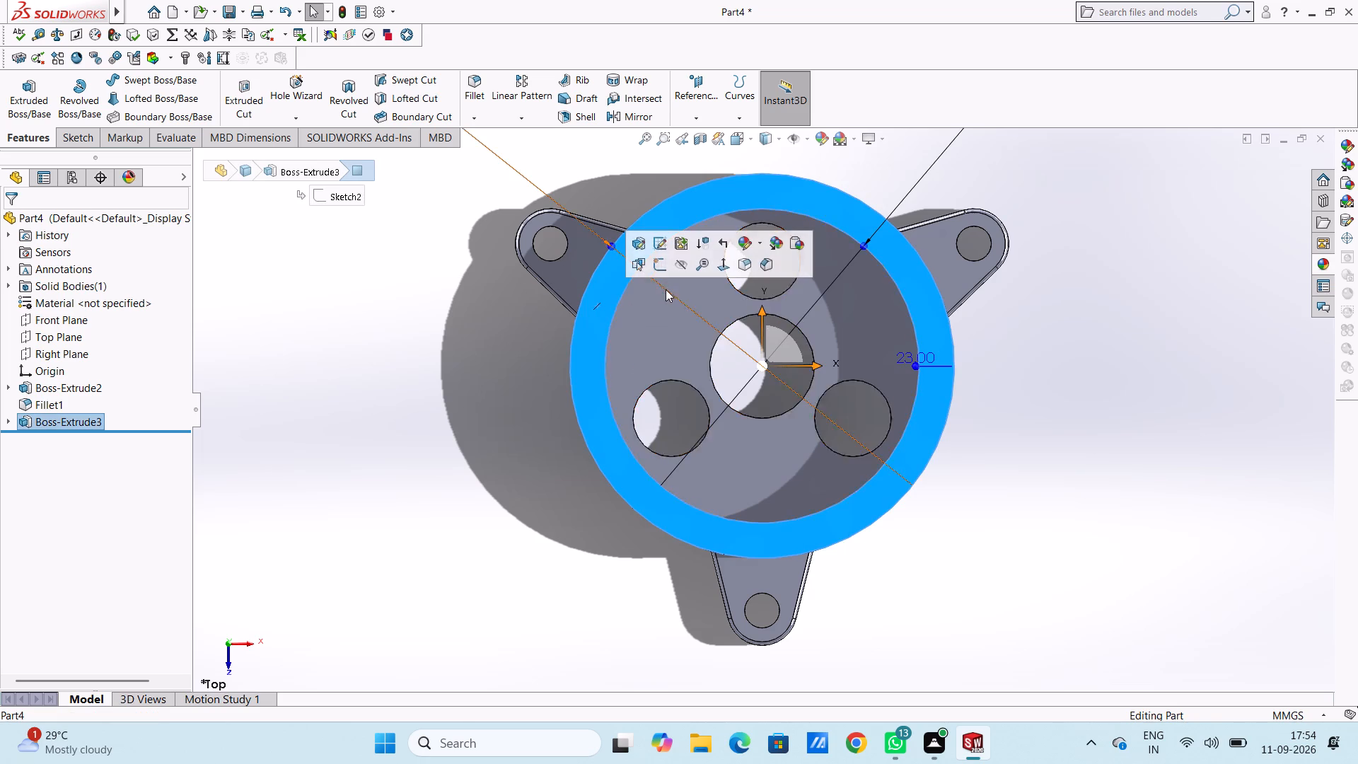
left_click(661, 266)
left_click(371, 412)
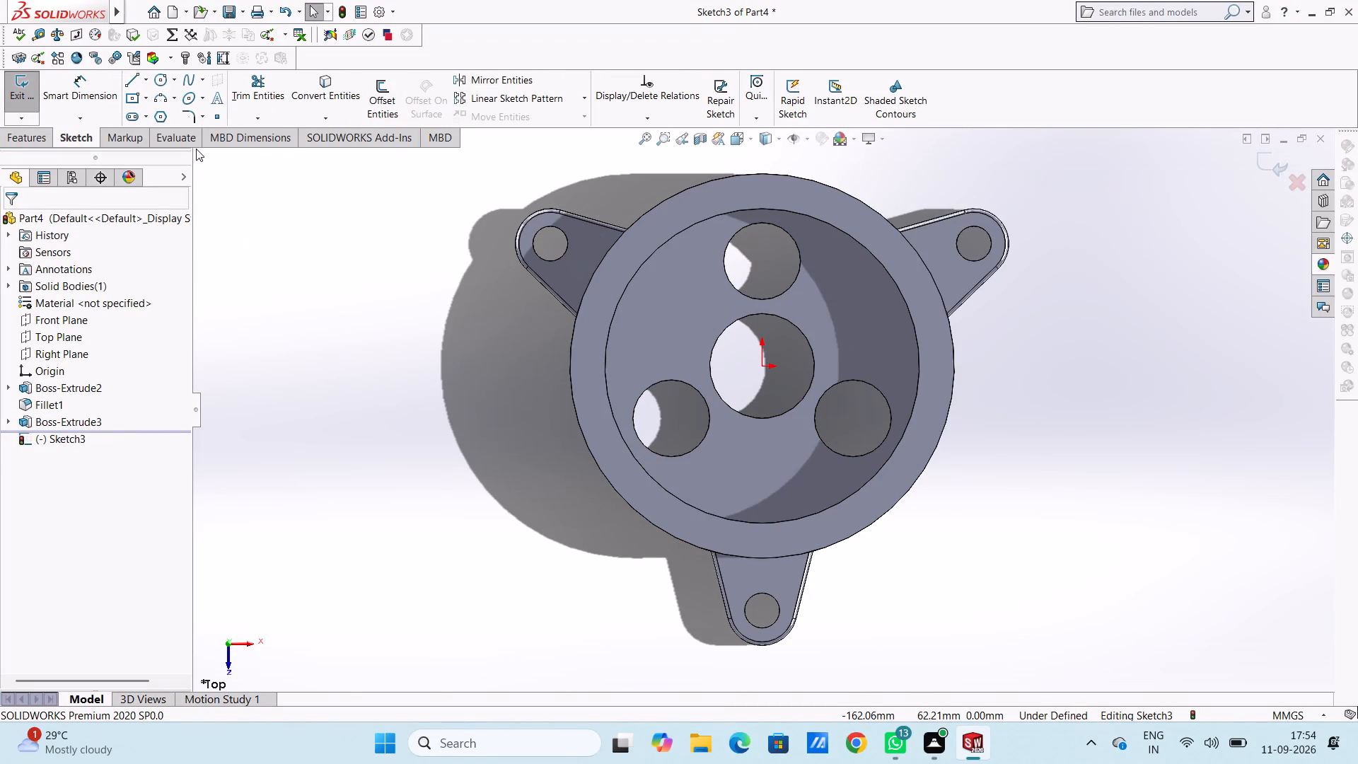
left_click(160, 77)
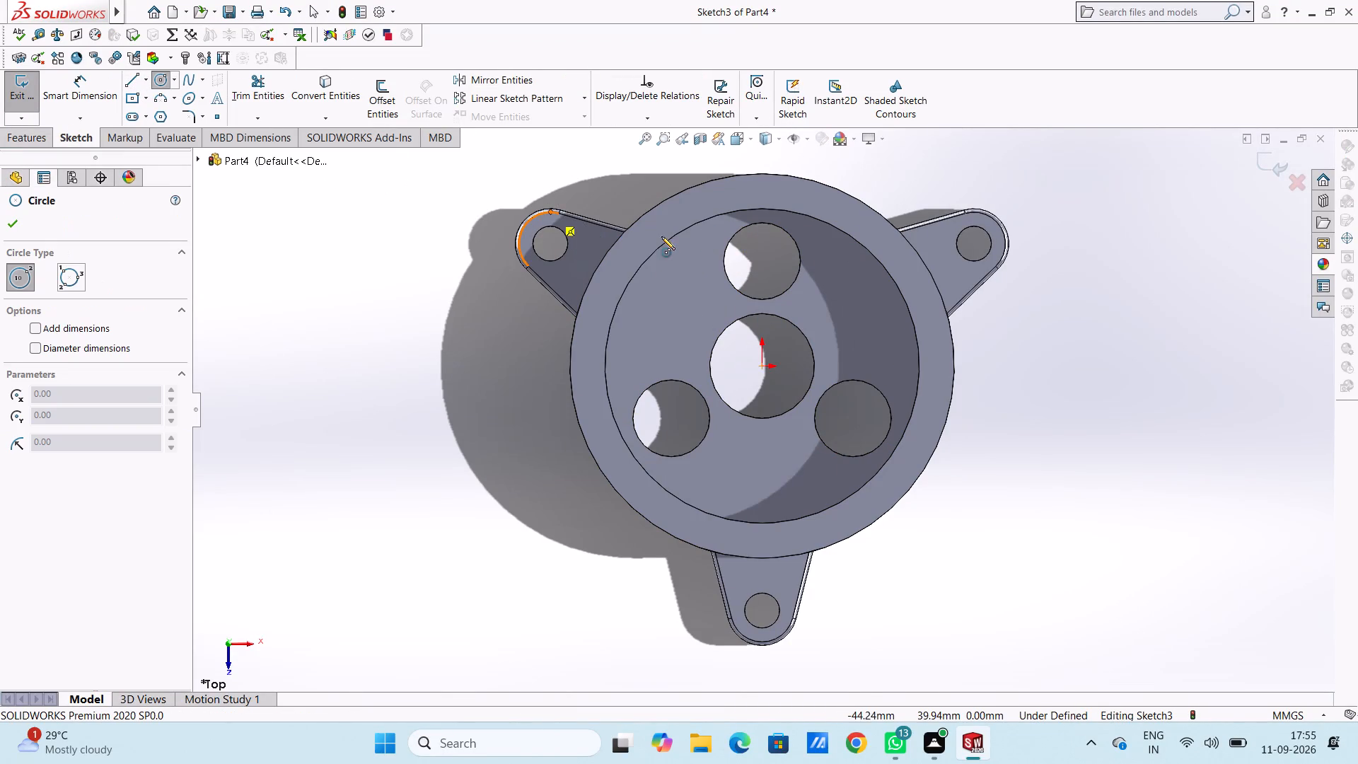
left_click(760, 365)
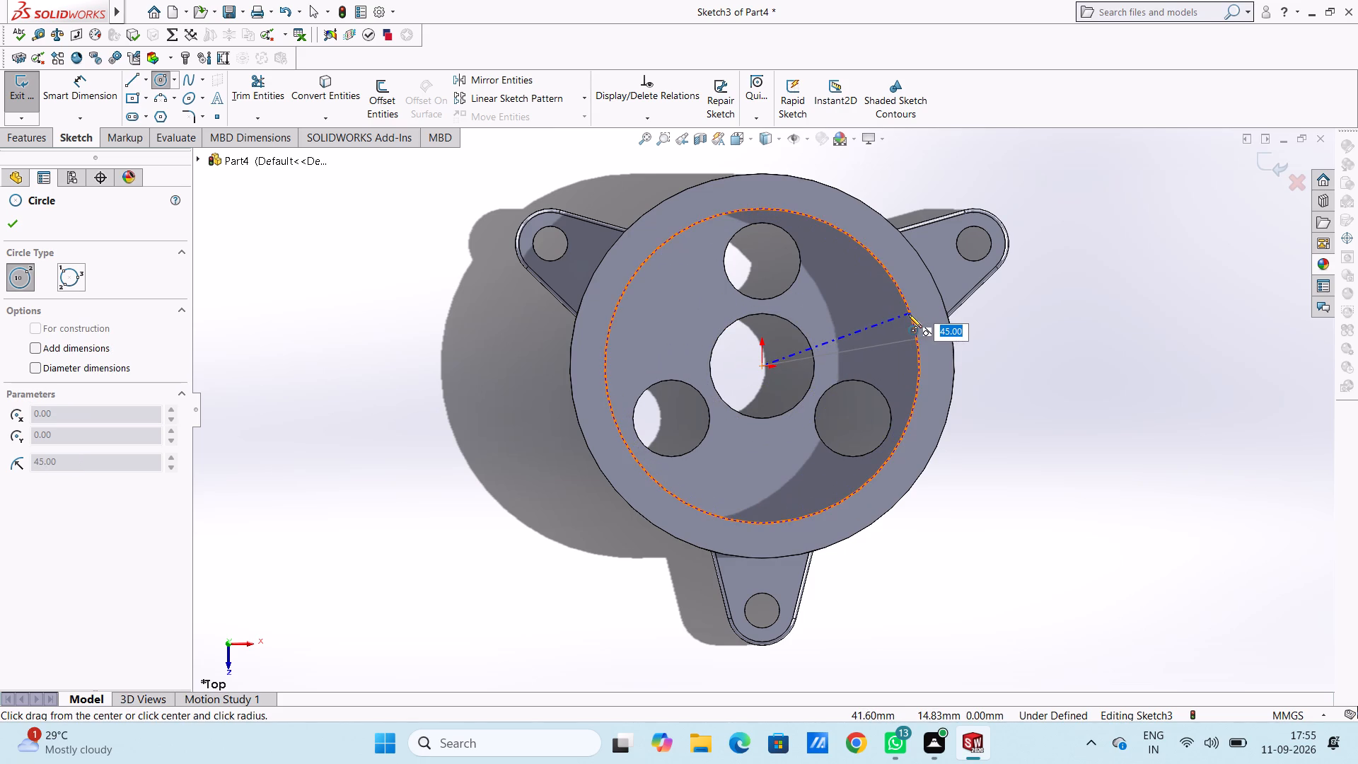
left_click(908, 314)
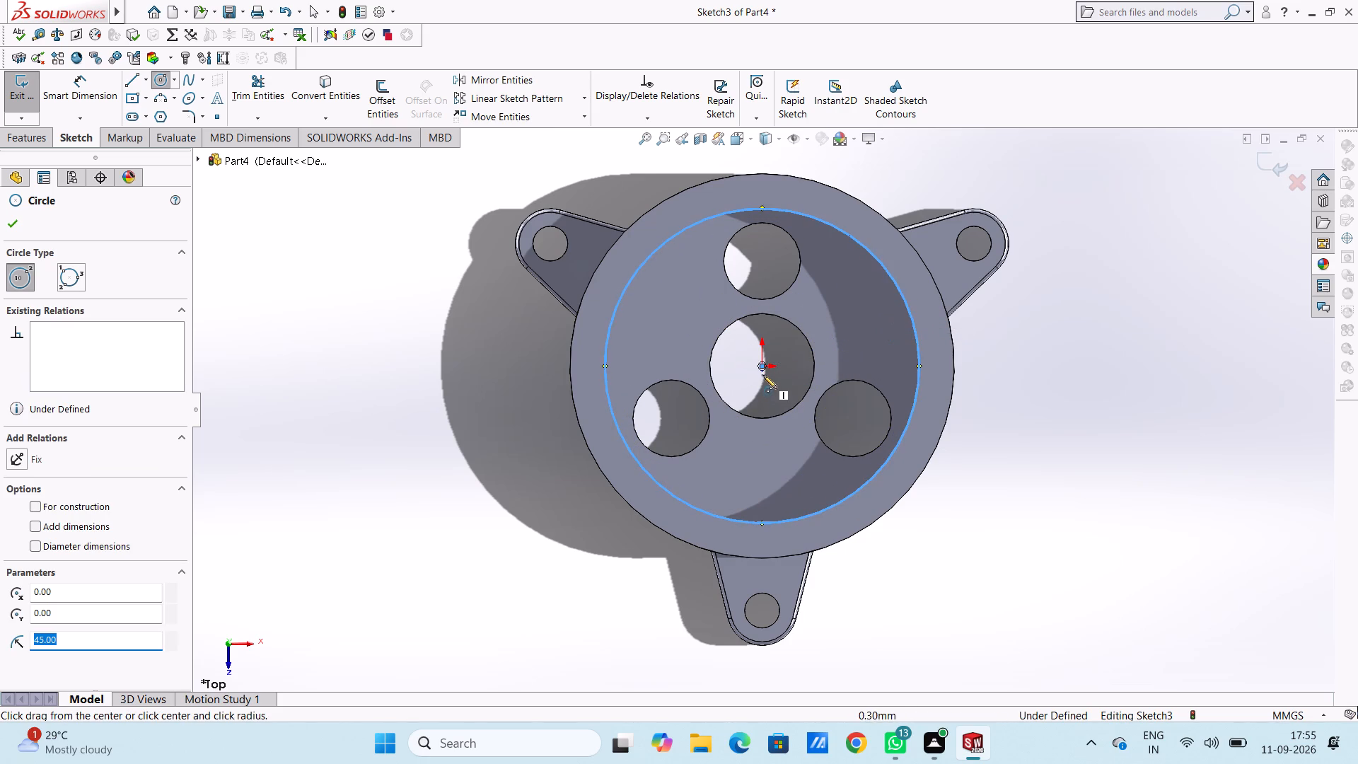
left_click(762, 369)
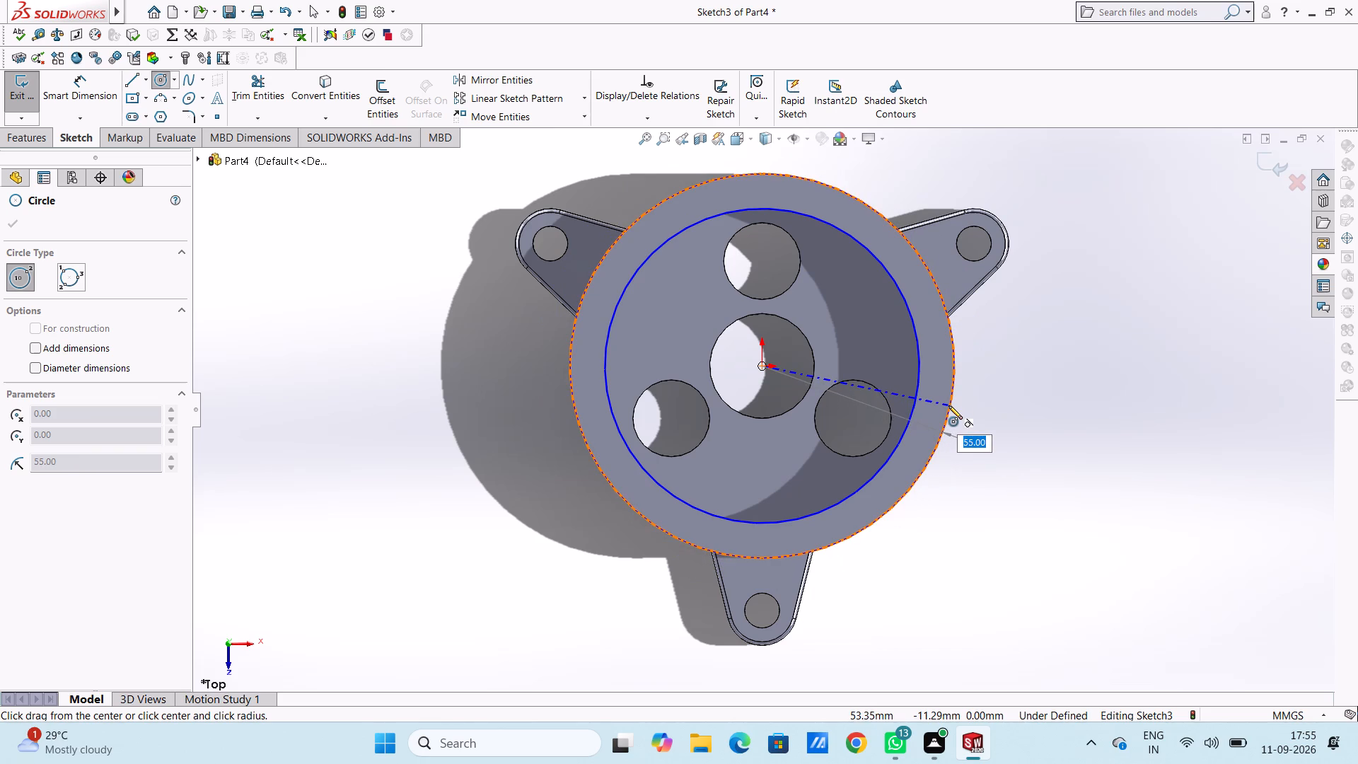
left_click(948, 405)
key("Escape")
key("Escape")
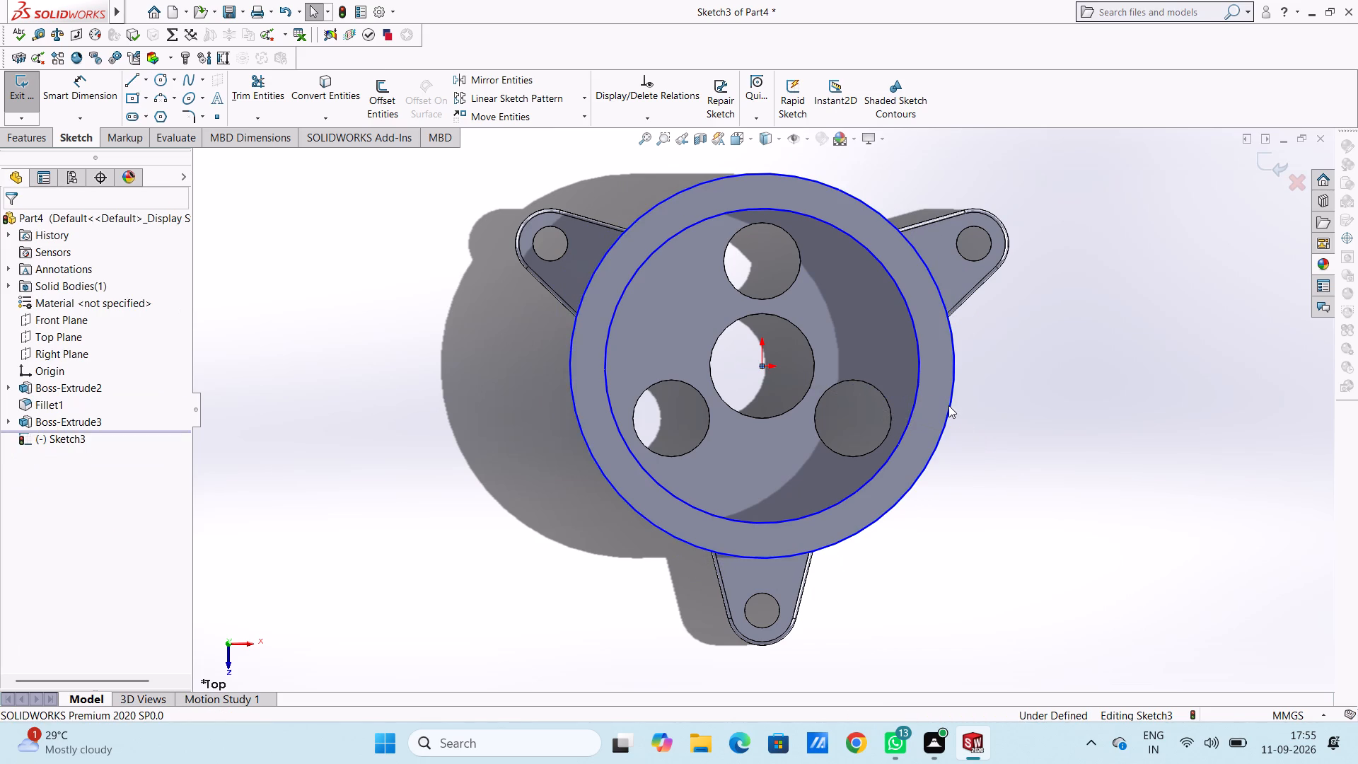
Add diameter dimensions of 110 mm to the outer circle and 90 mm to the inner circle.
left_click(95, 103)
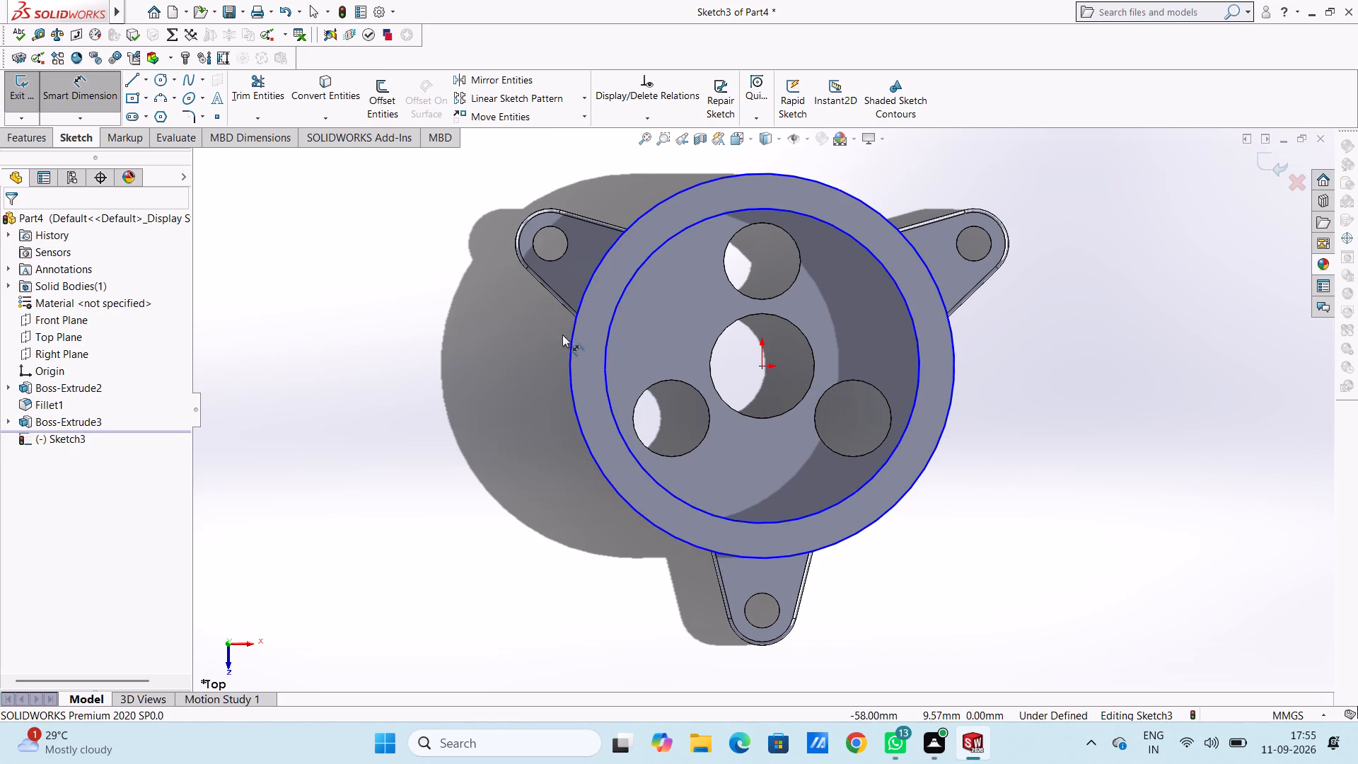
left_click(570, 339)
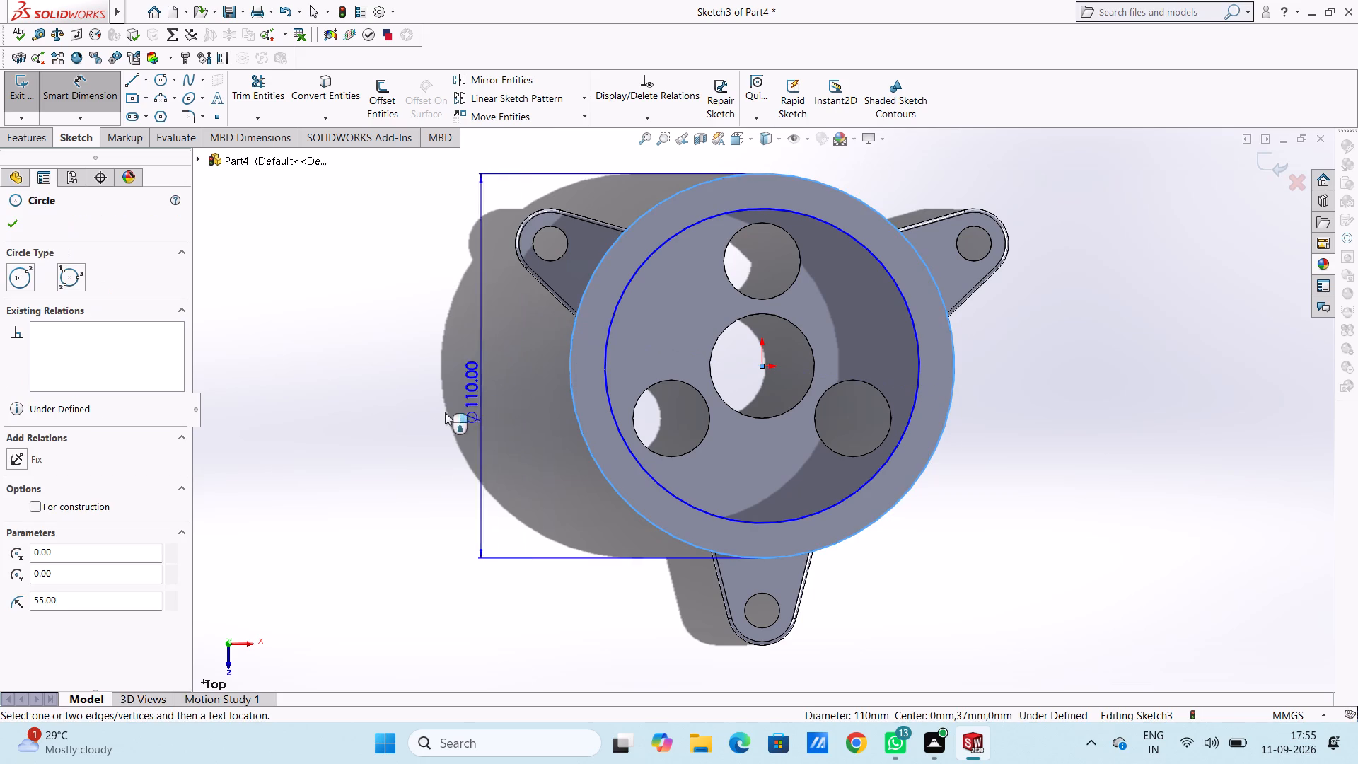
left_click(445, 589)
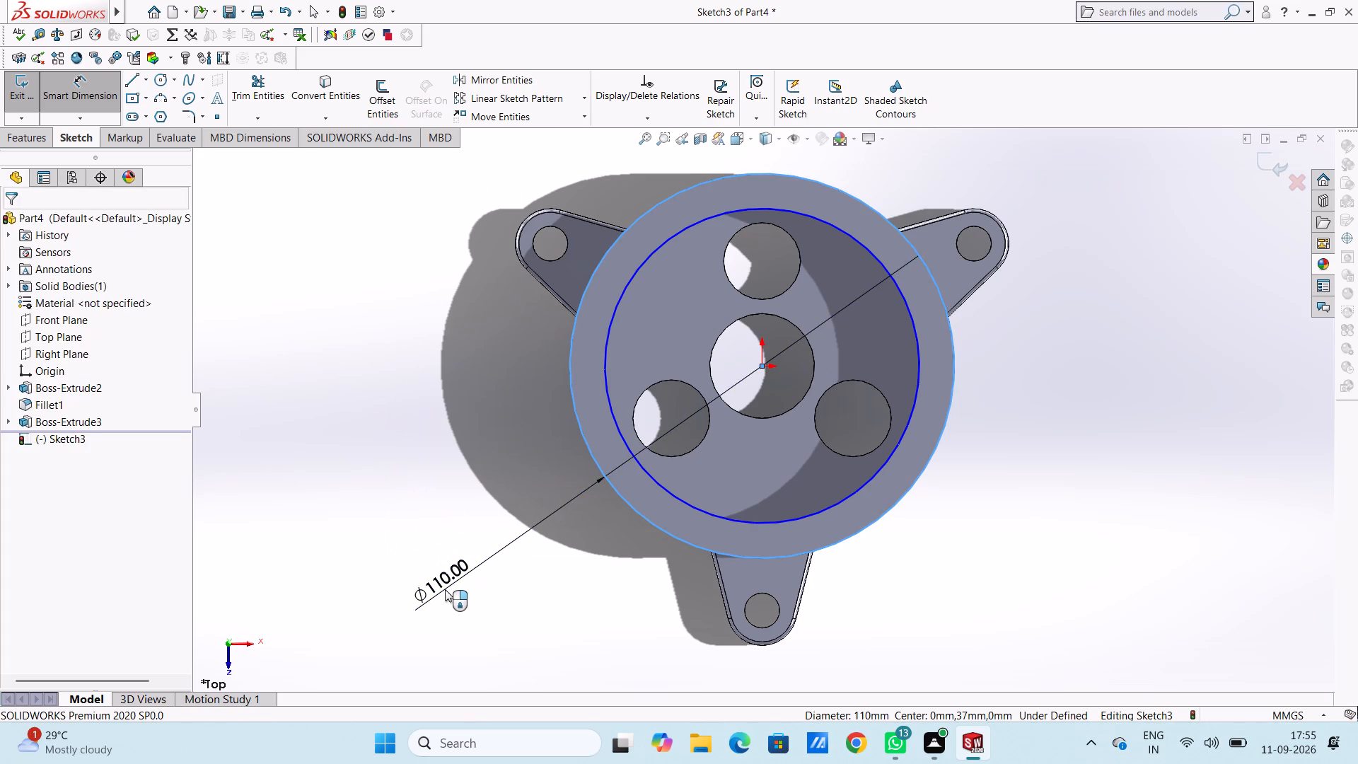
key("Return")
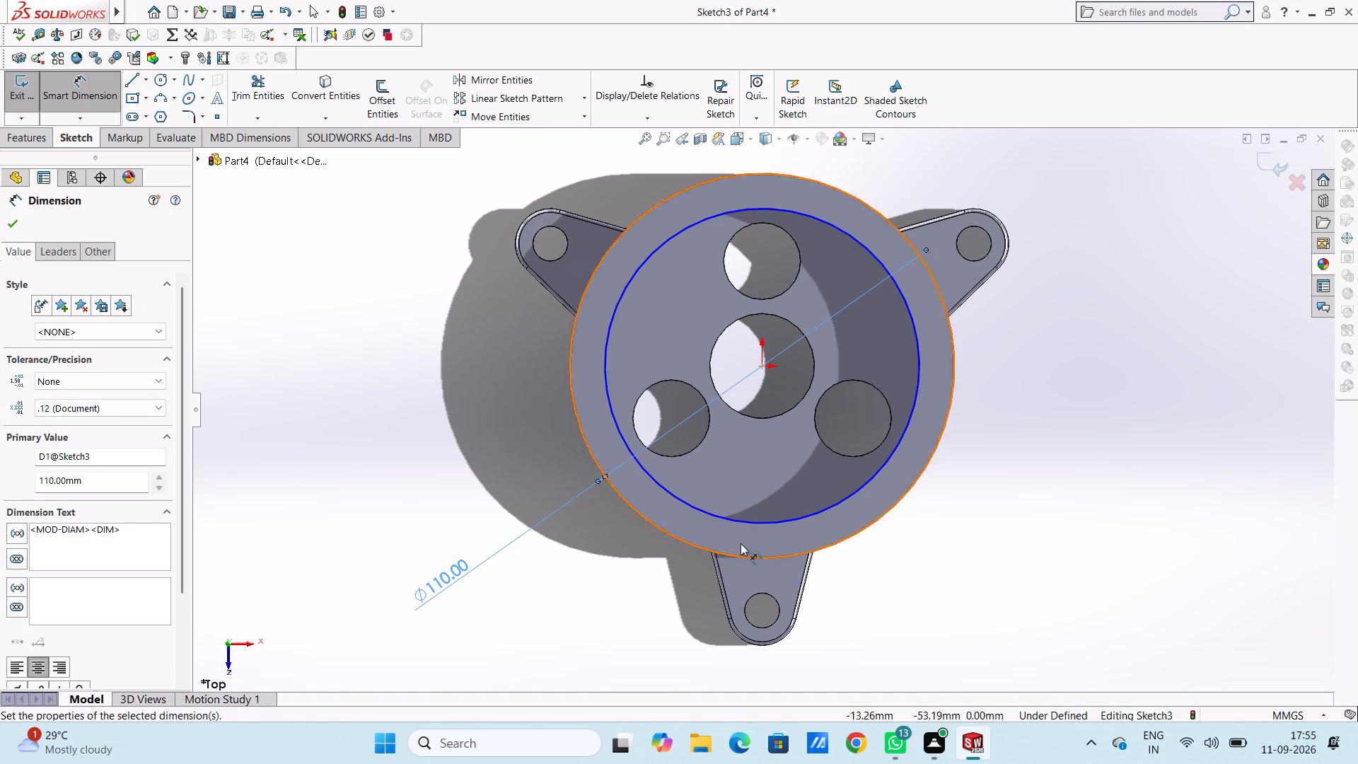
left_click(818, 510)
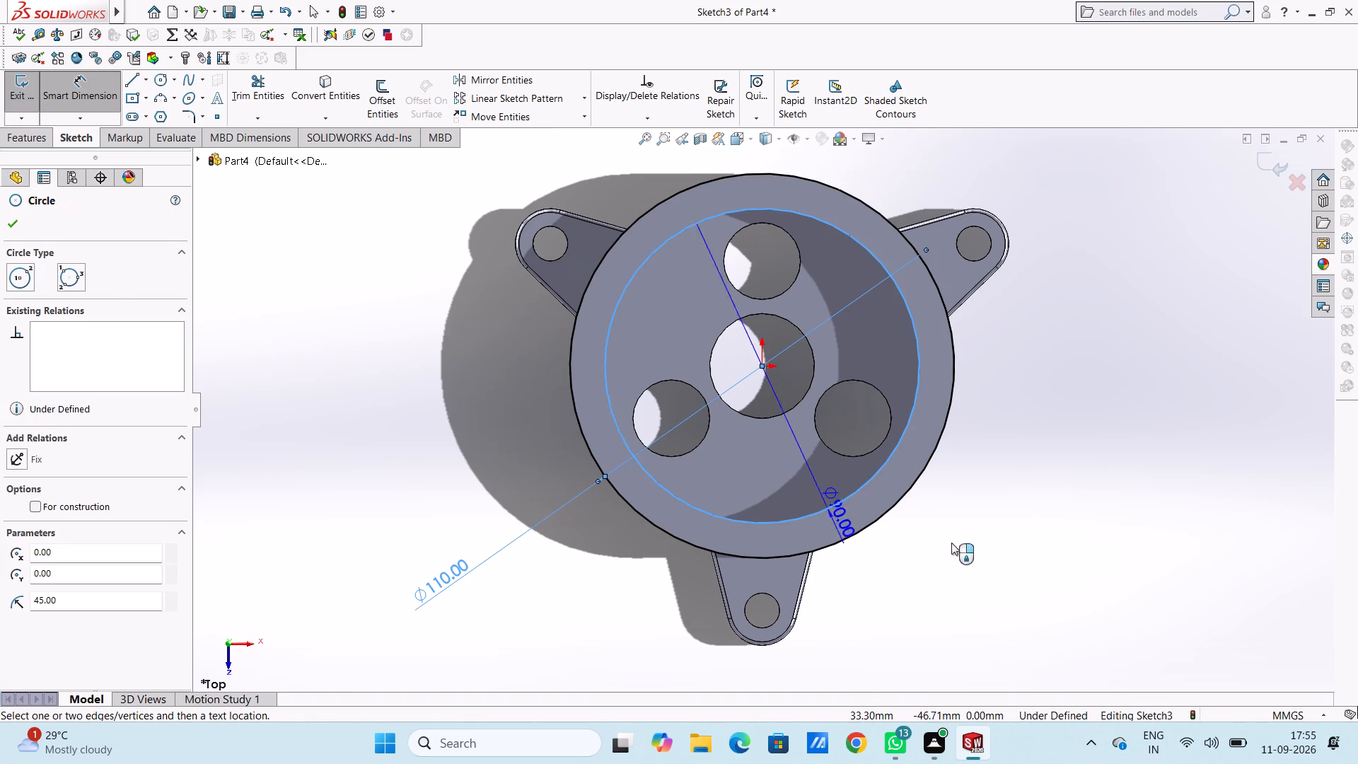
left_click(1093, 574)
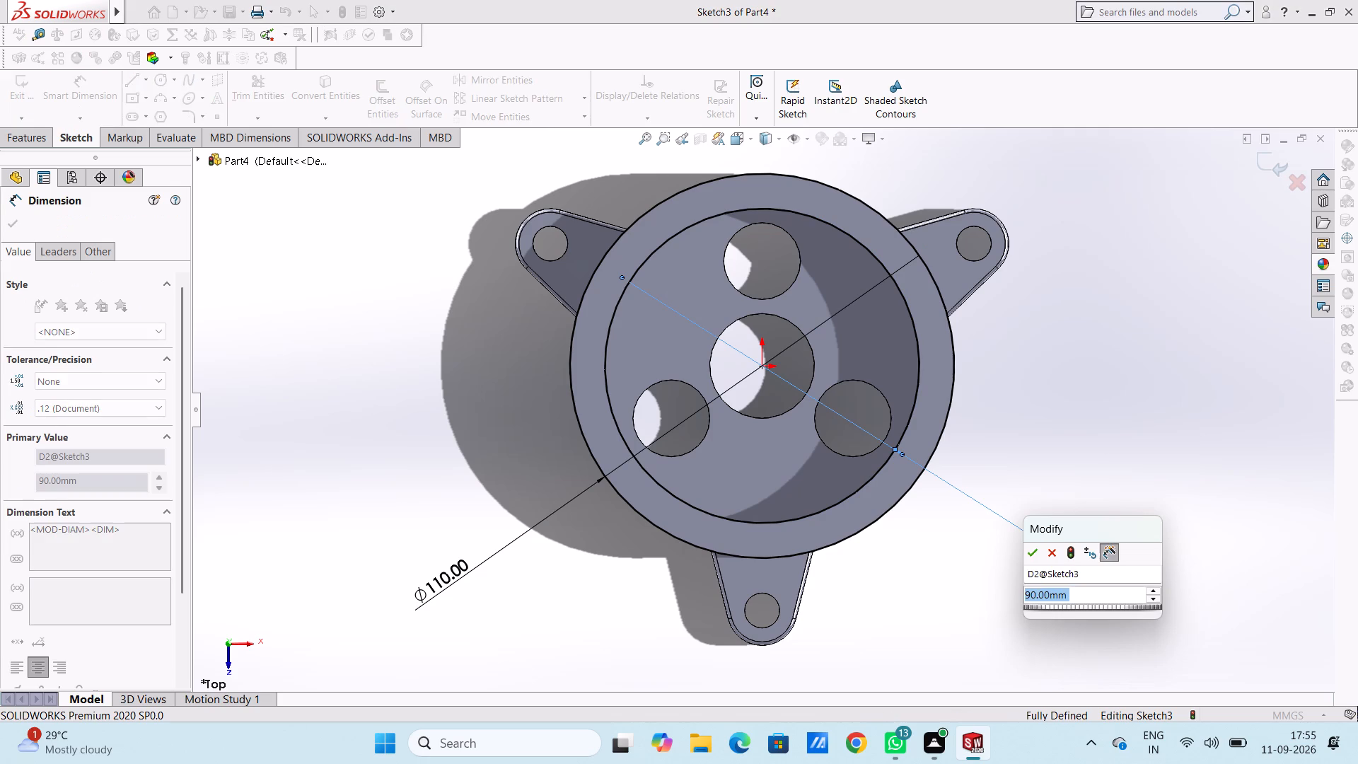
key("Return")
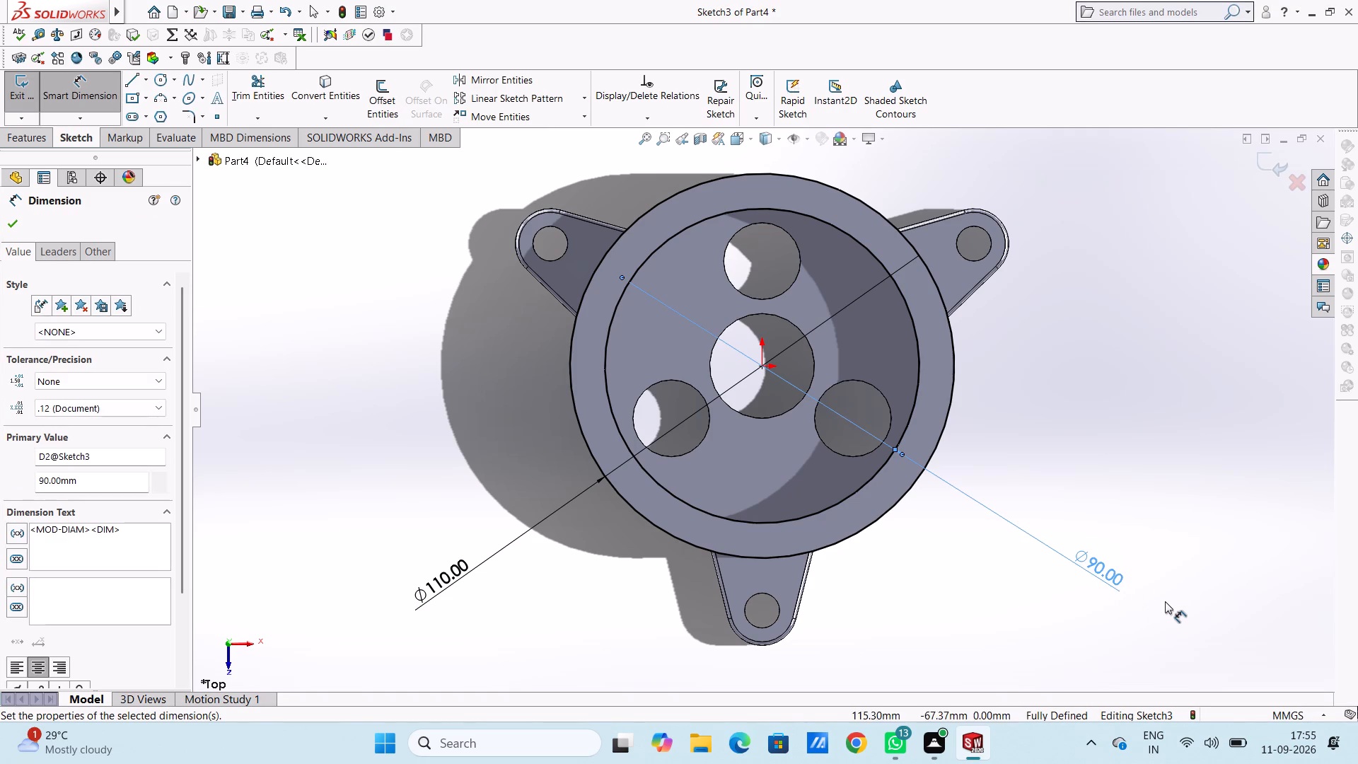
left_click(1165, 601)
key("Escape")
key("Escape")
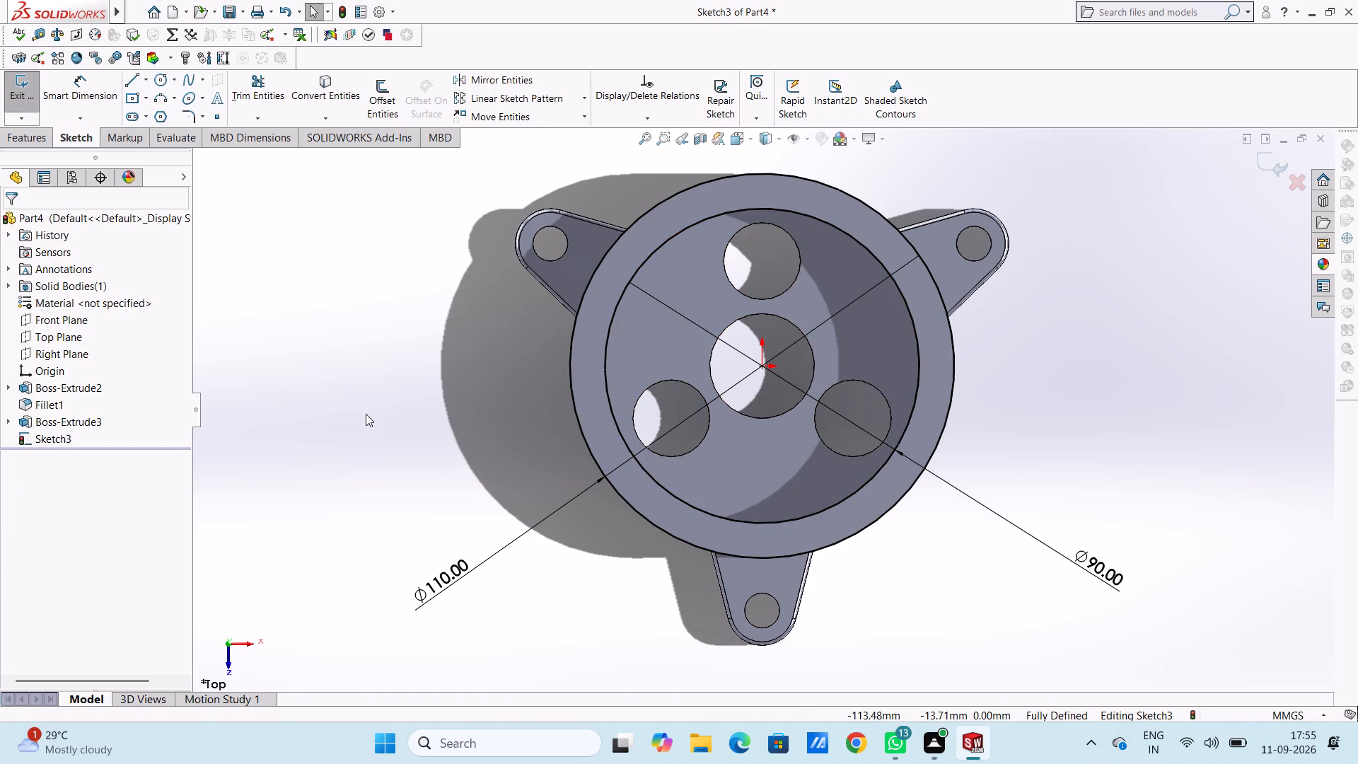
Draw a vertical 55 mm line from the origin to the outer circle, towards the lug directly below the origin.
left_click(139, 79)
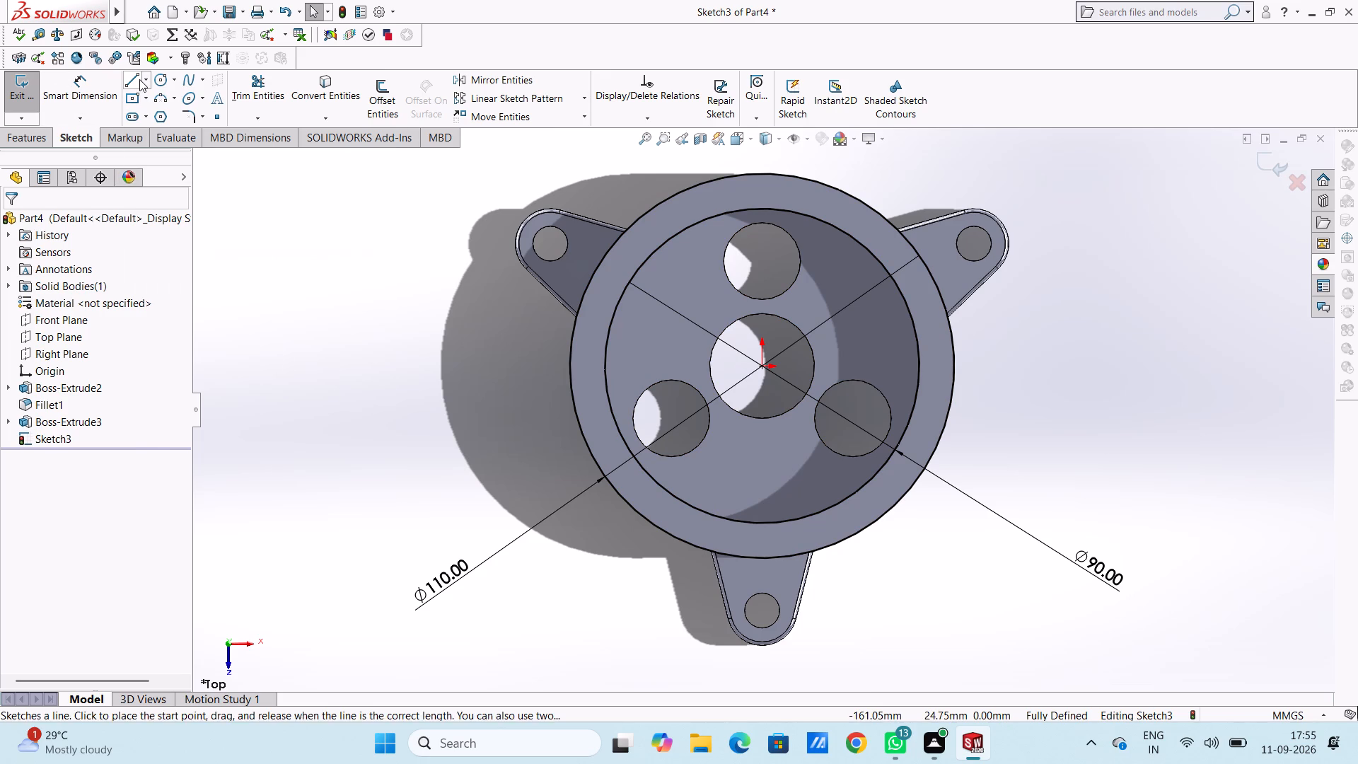
left_click(760, 367)
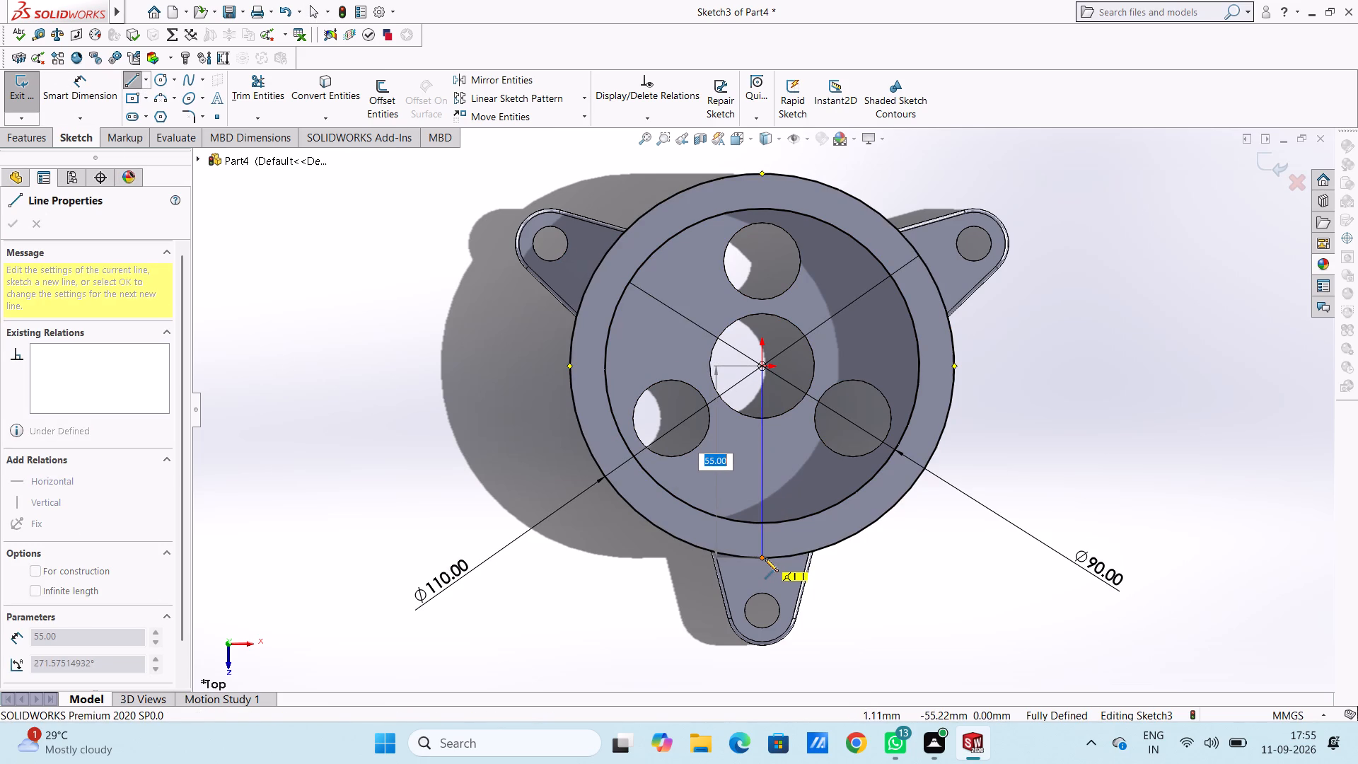
left_click(765, 557)
key("Escape")
key("Escape")
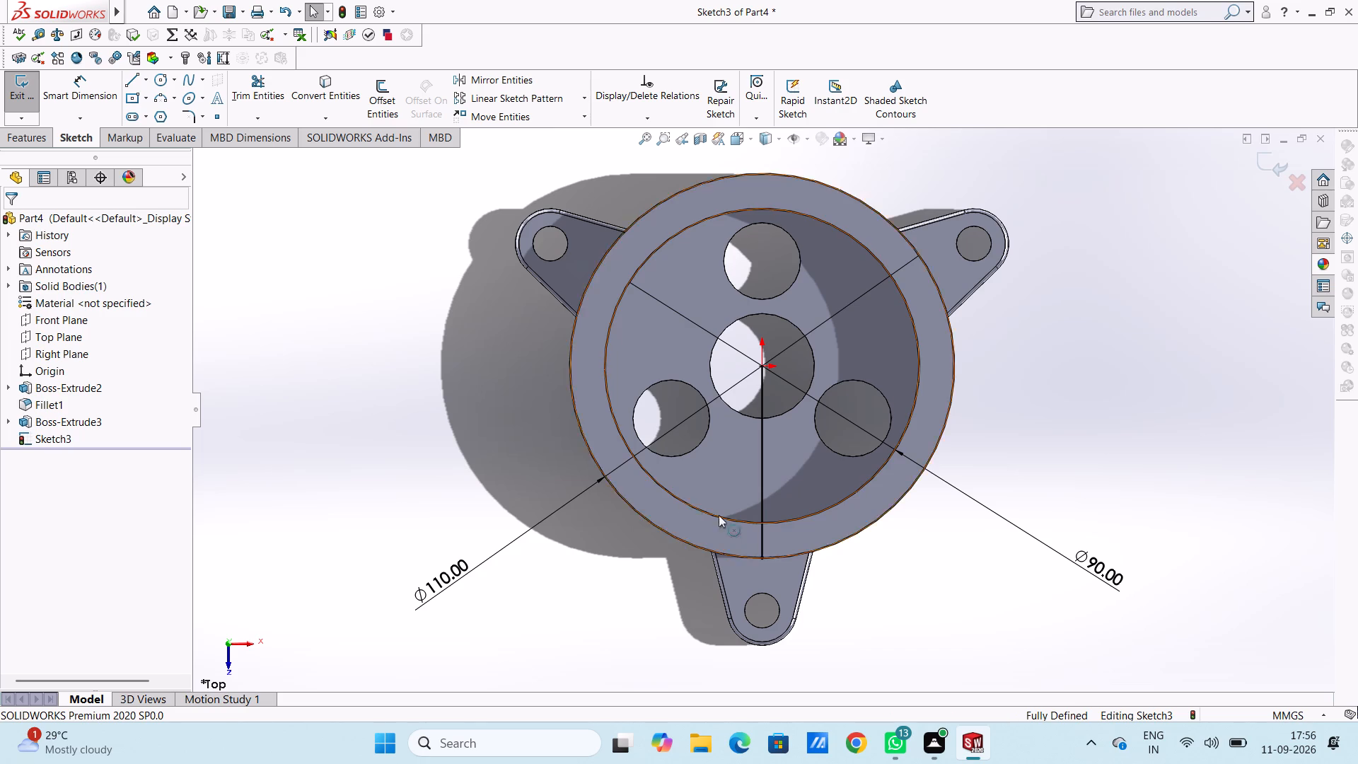
Offset the vertical line 5 mm in both directions with dimensions added.
left_click(383, 95)
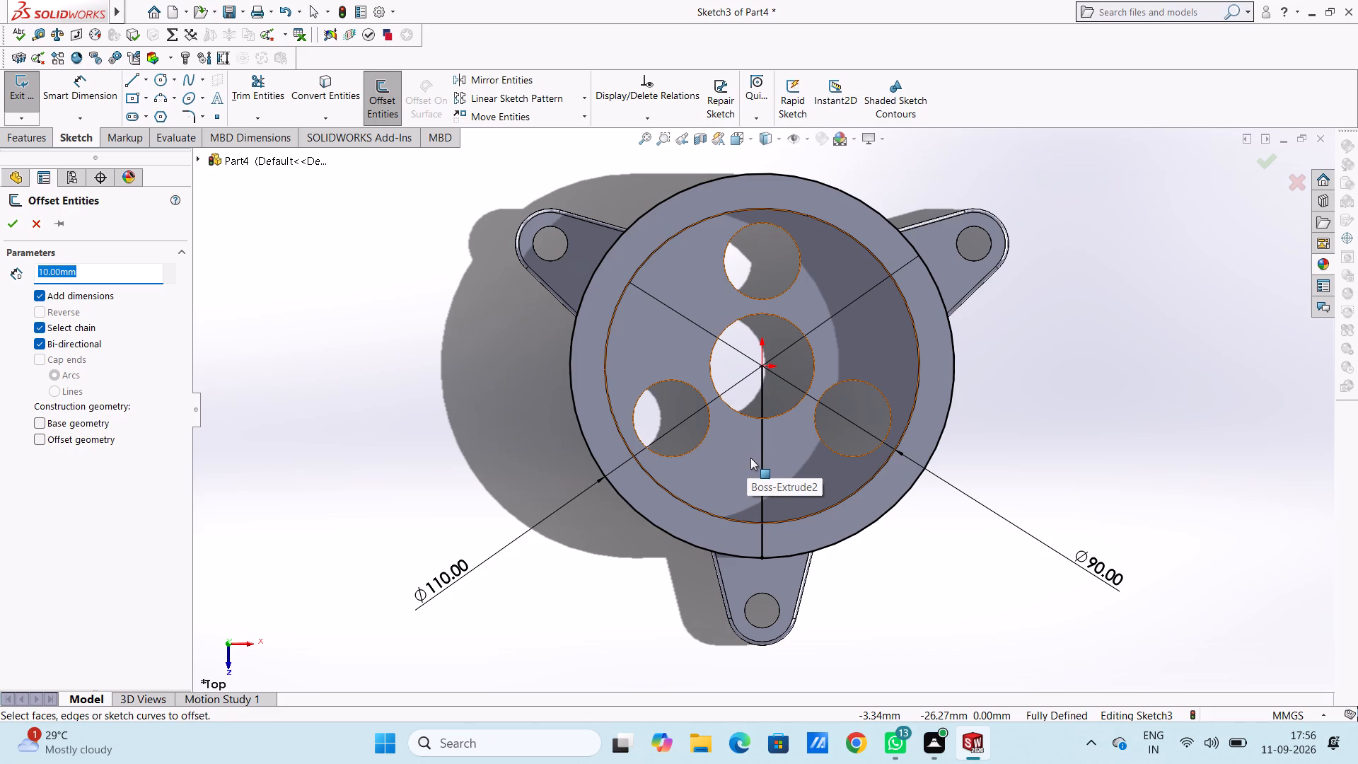
key("5")
key("Return")
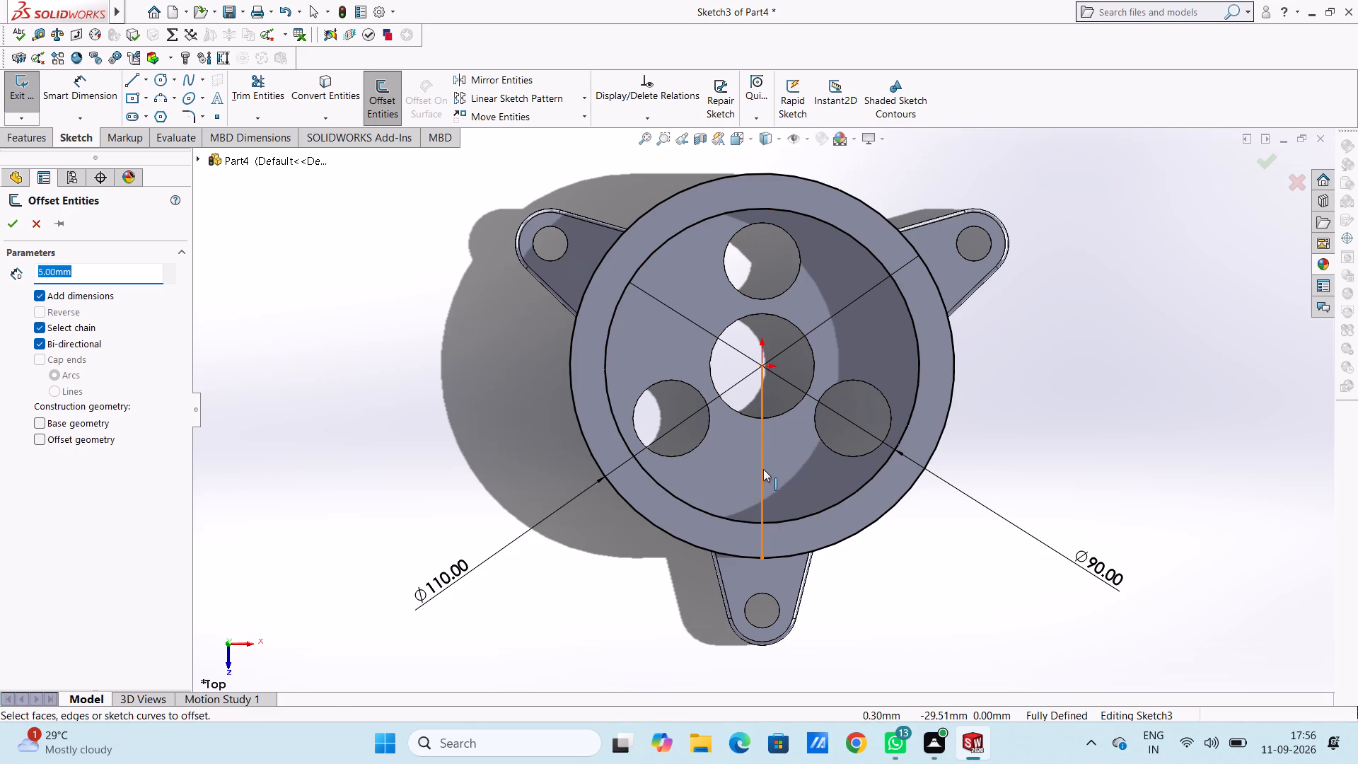
left_click(763, 469)
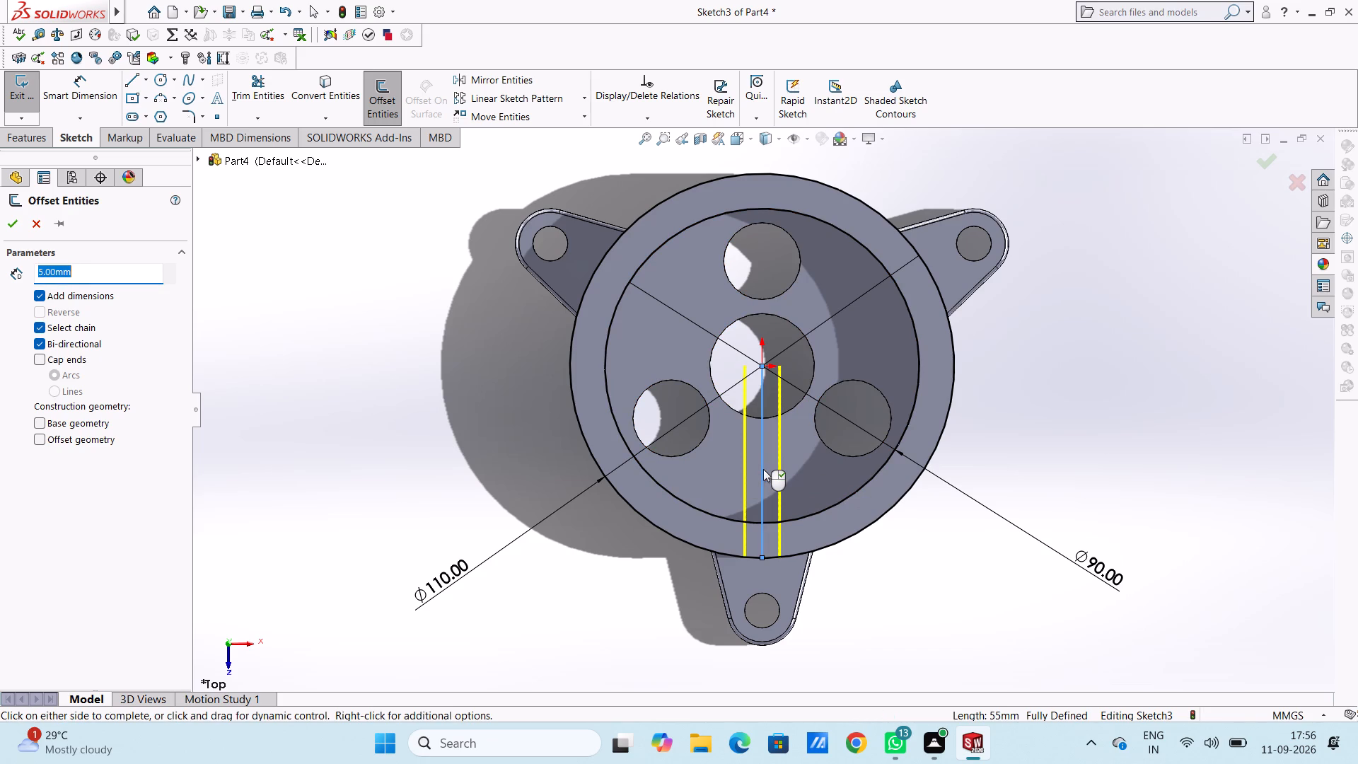
left_click(17, 223)
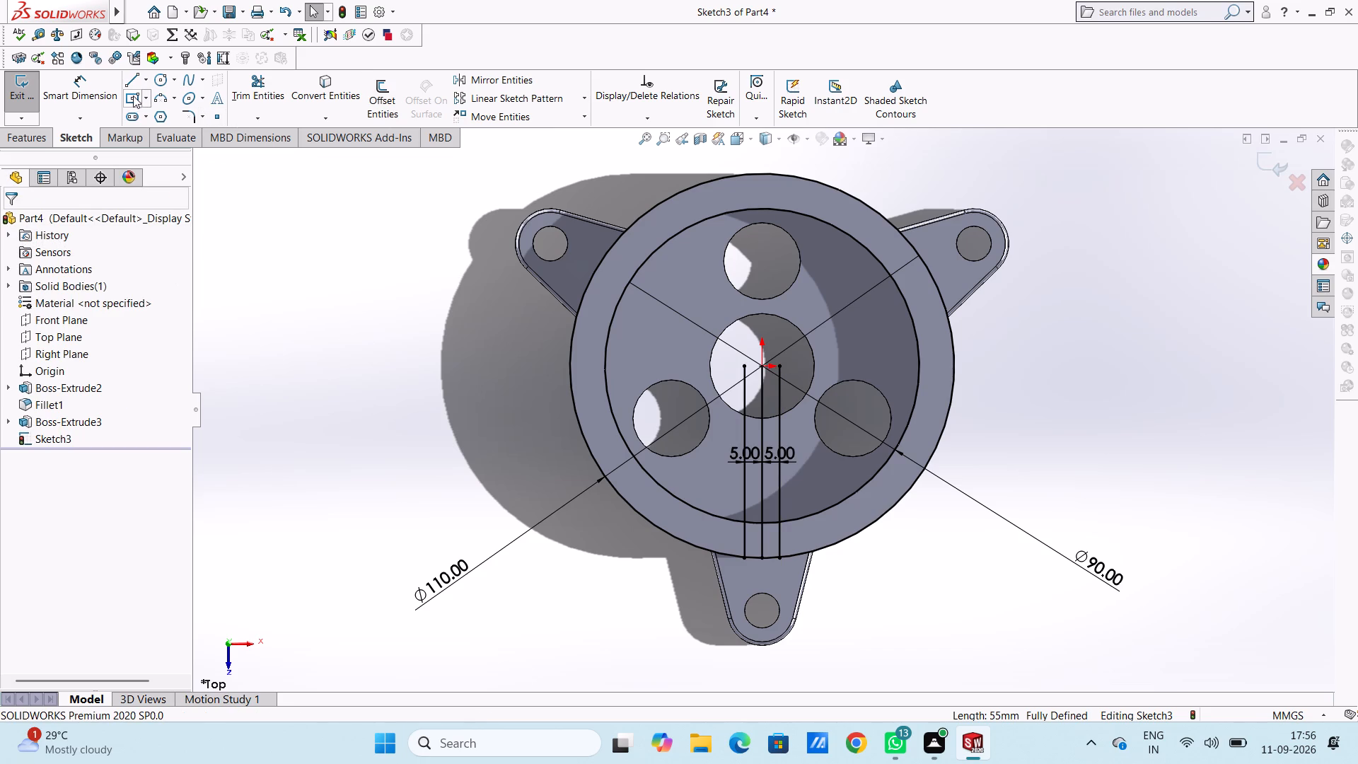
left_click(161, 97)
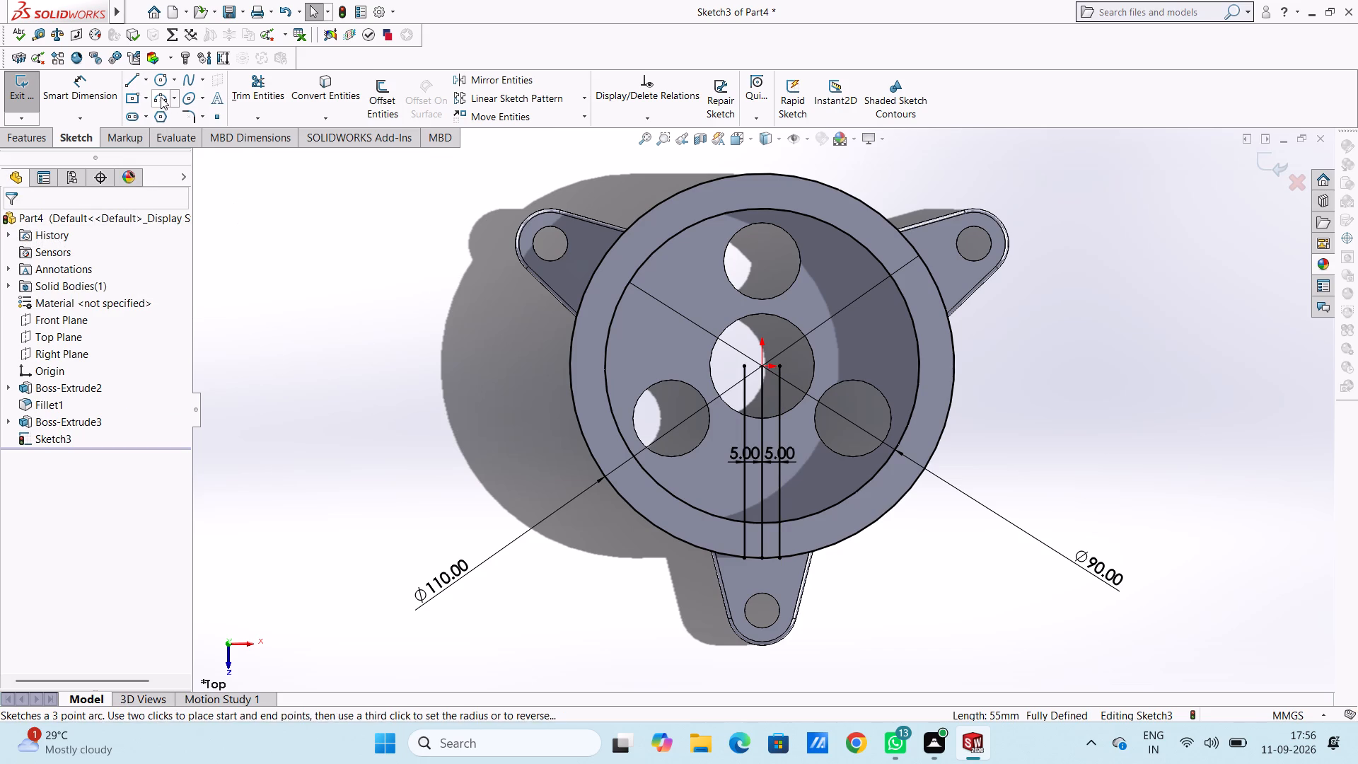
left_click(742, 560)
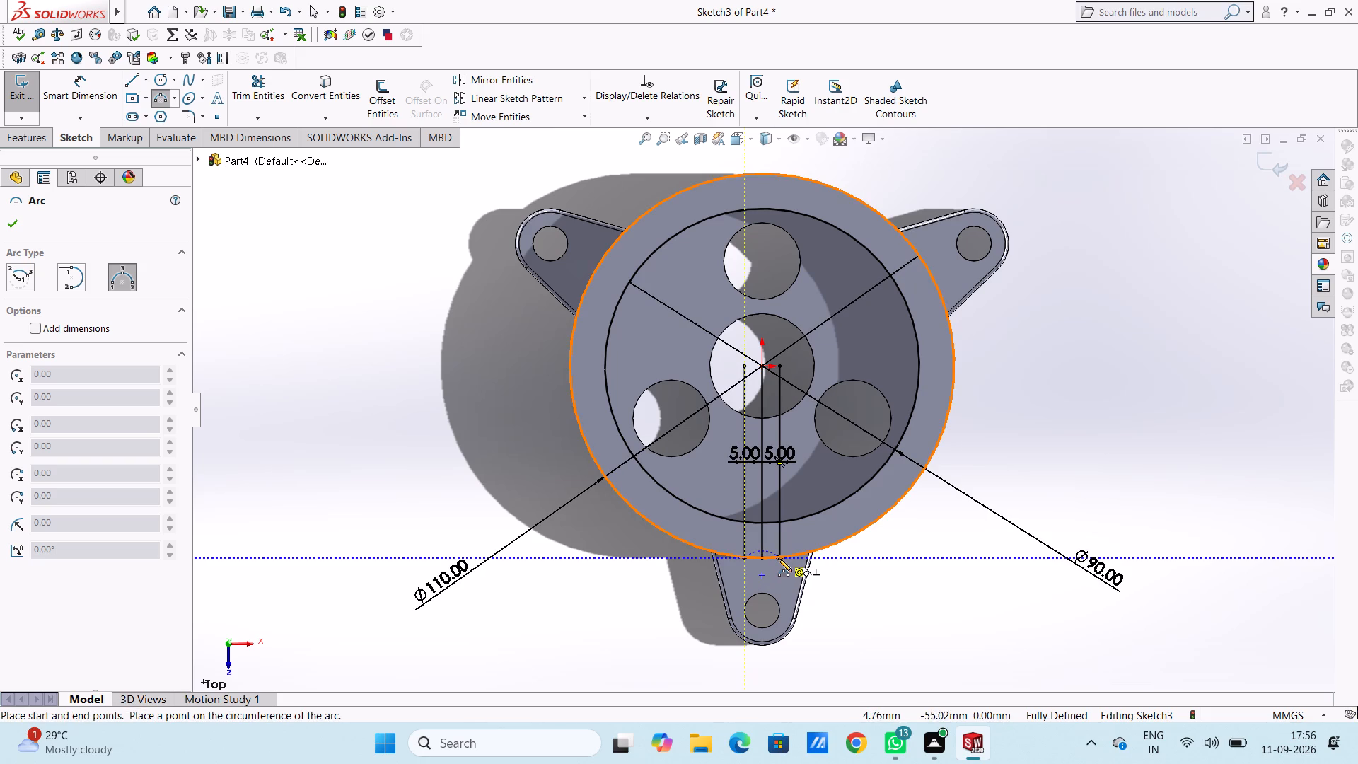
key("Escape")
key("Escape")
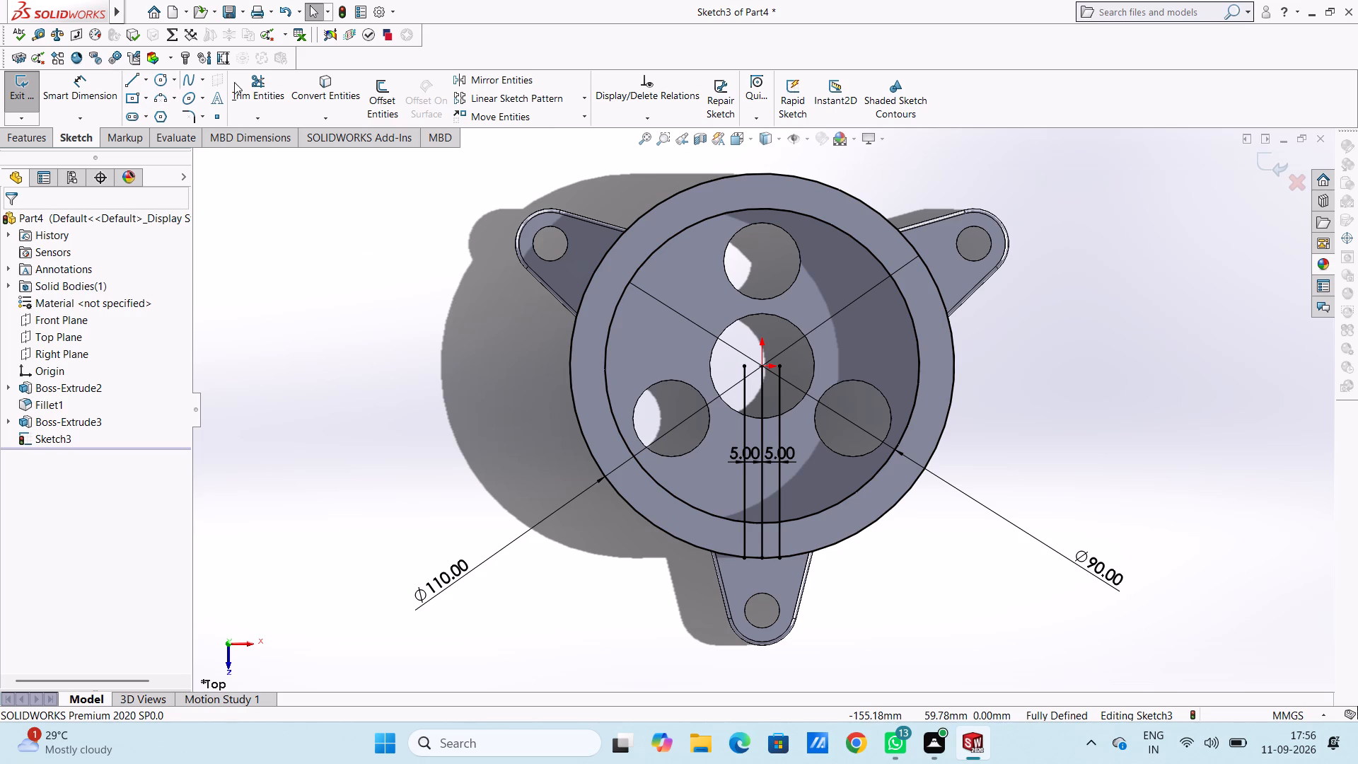
Trim away the three vertical lines inside the inner circle and the centre line's remaining piece between the two circles.
left_click(253, 80)
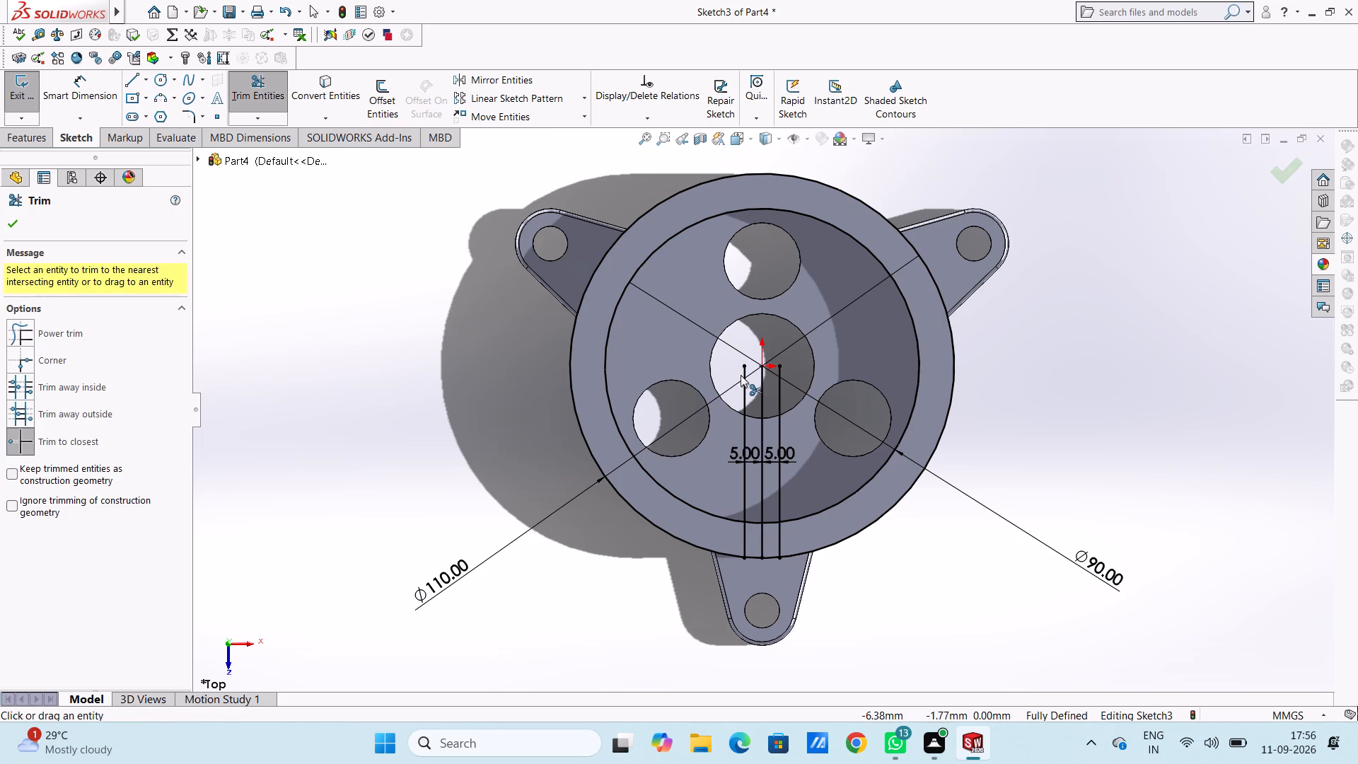
left_click(742, 488)
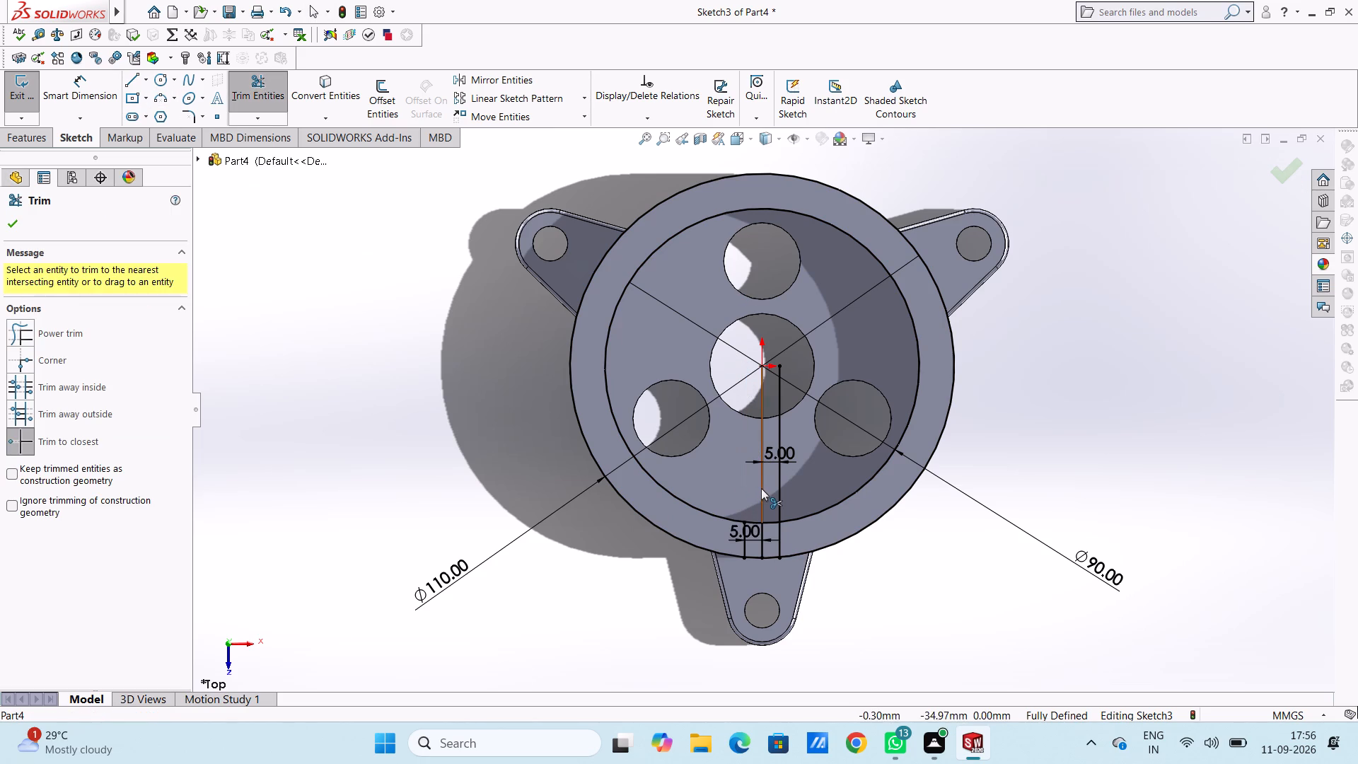
left_click(761, 488)
left_click(781, 493)
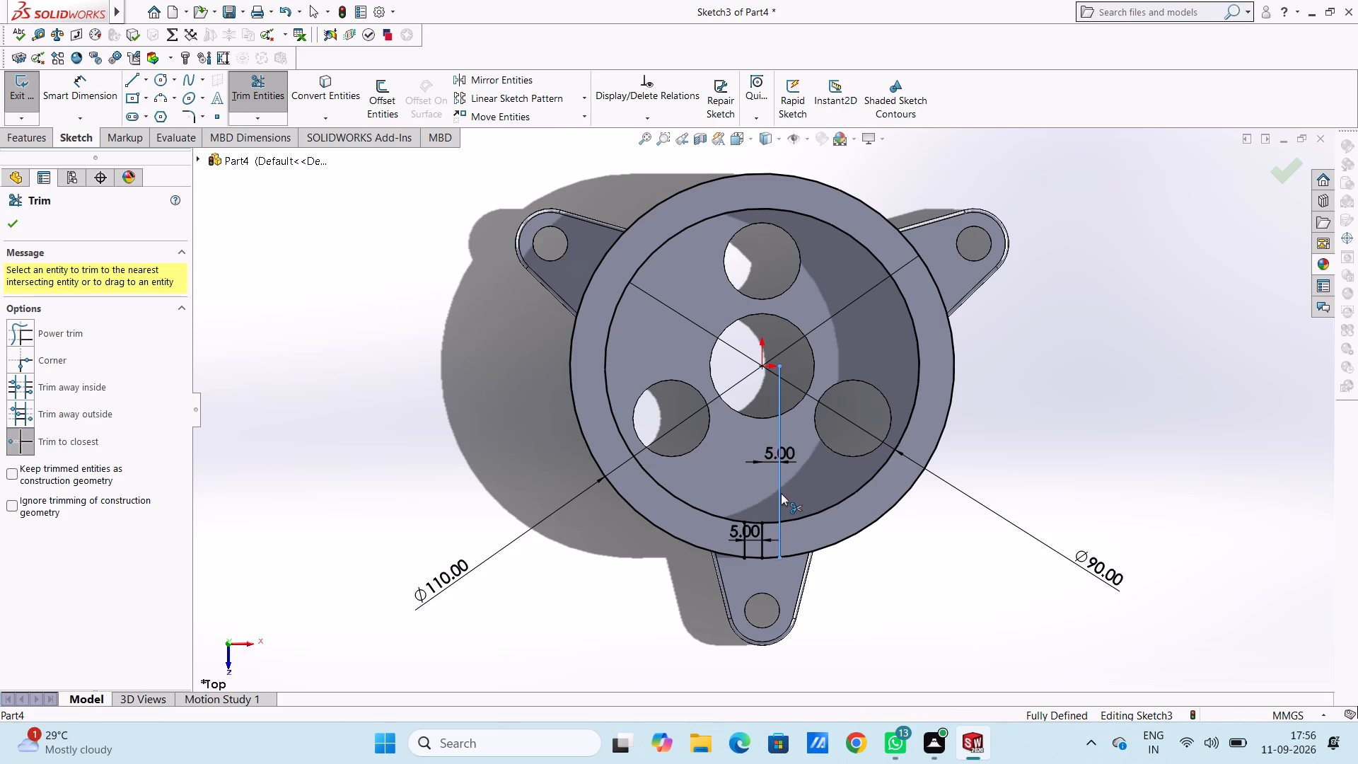
left_click(762, 551)
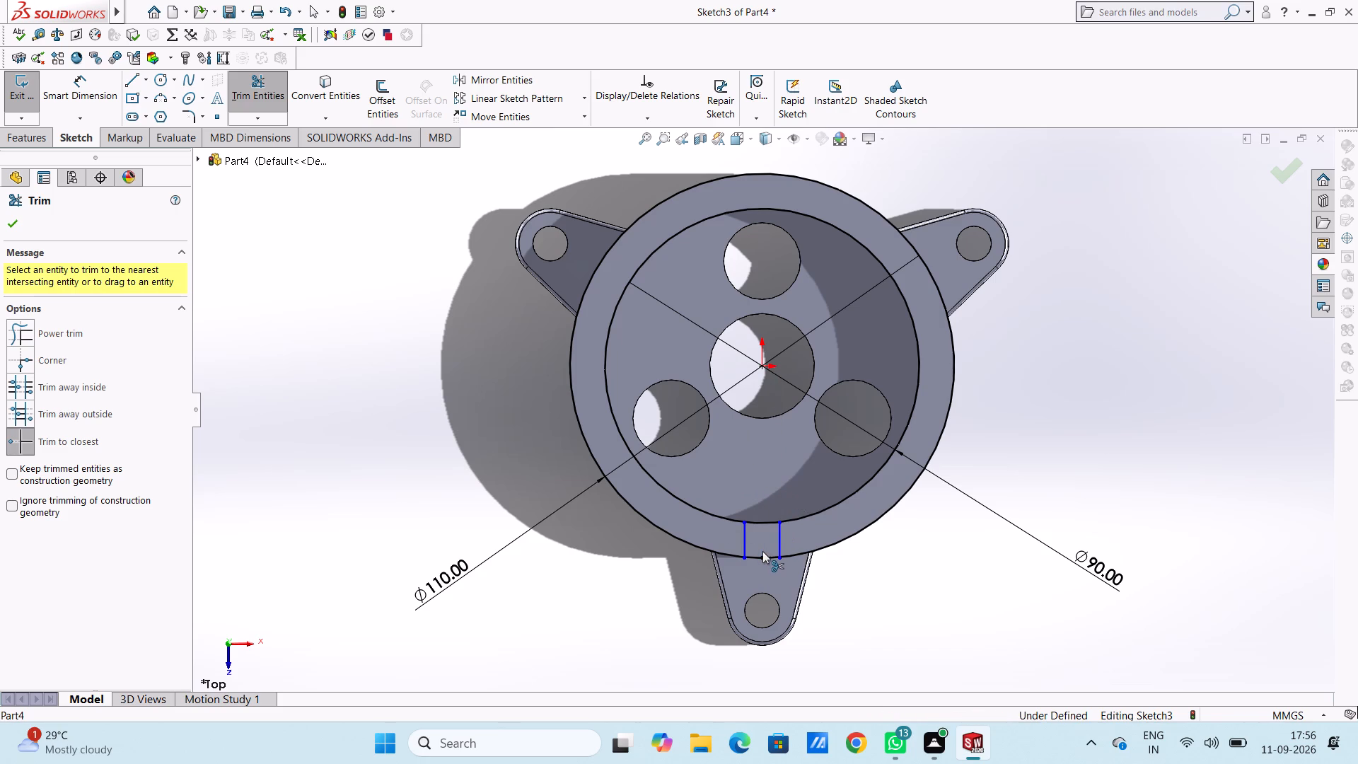
Trim off the short ends of the two vertical lines that protrude beyond the outer circle.
scroll(762, 551, "down", 3, "ctrl")
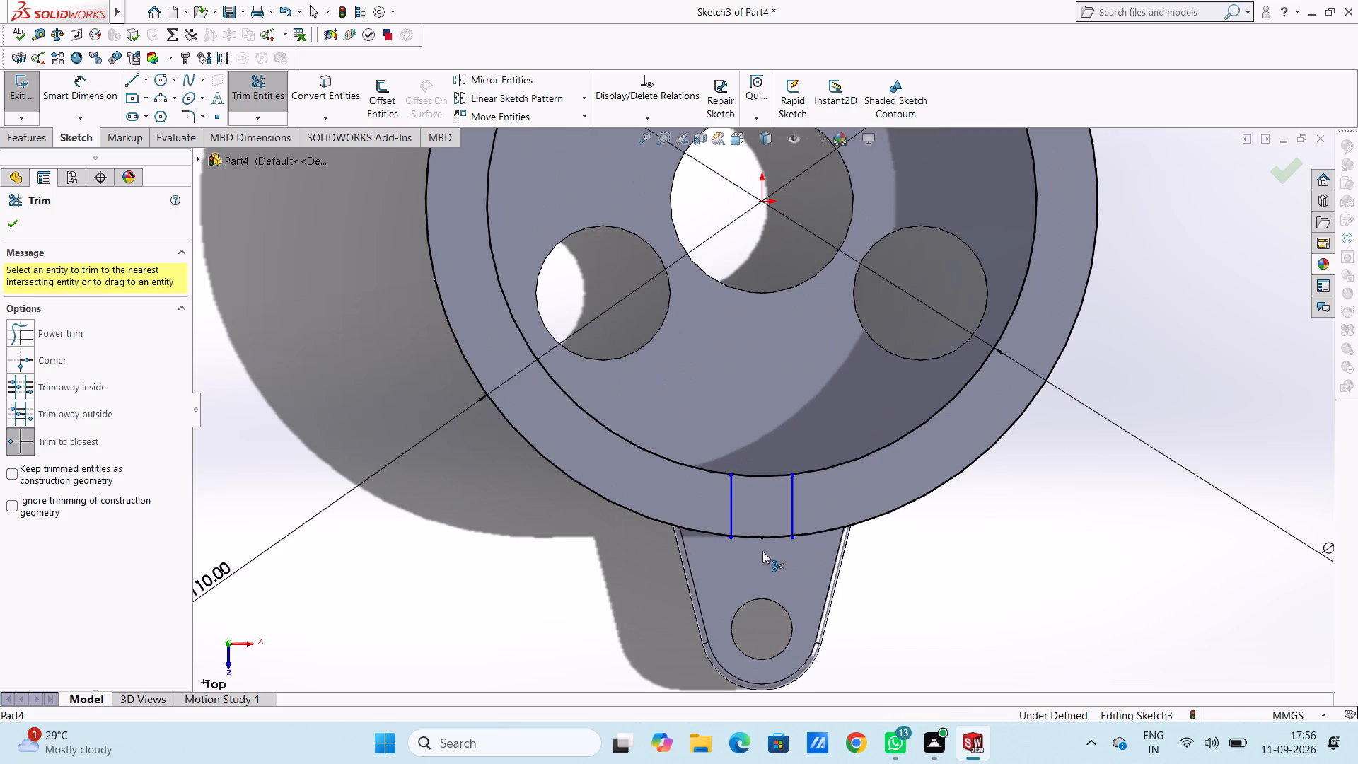
scroll(762, 551, "down", 6, "ctrl")
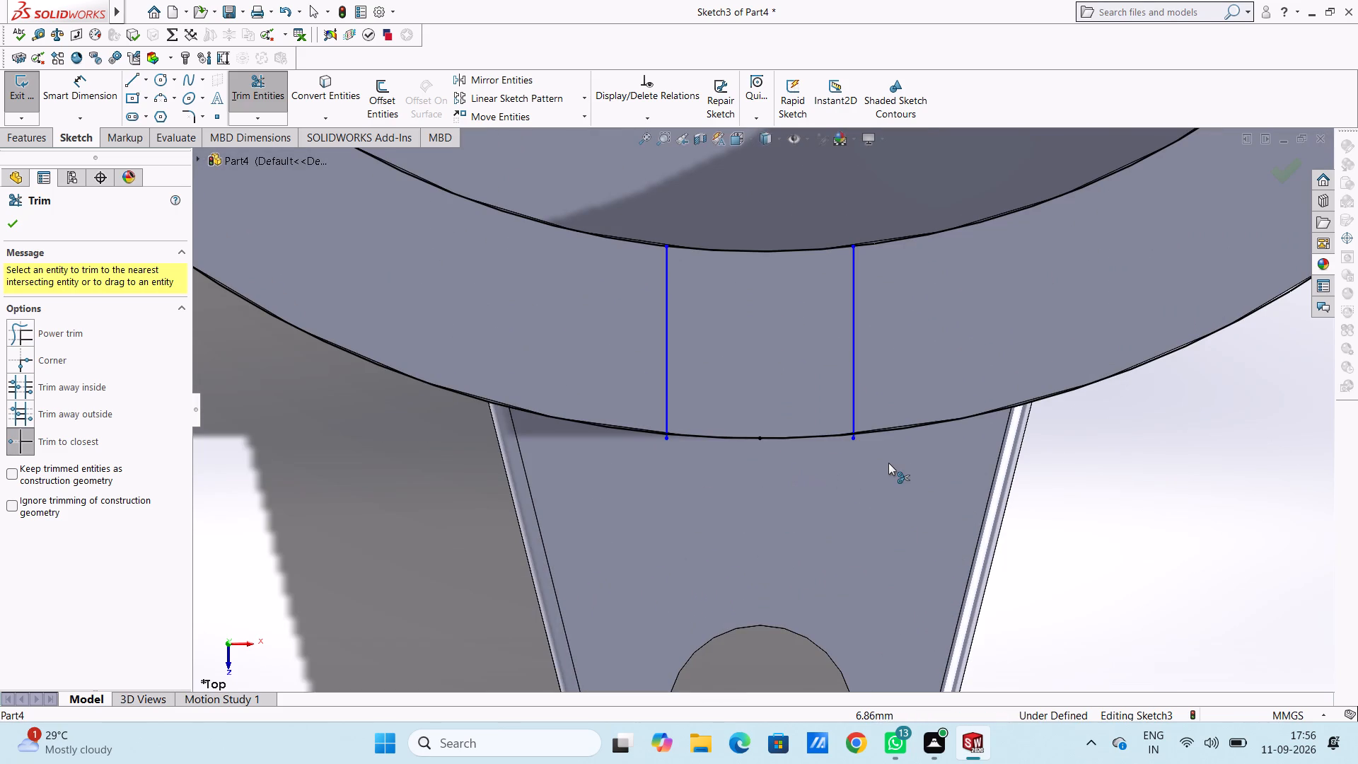
scroll(888, 463, "down", 6, "ctrl")
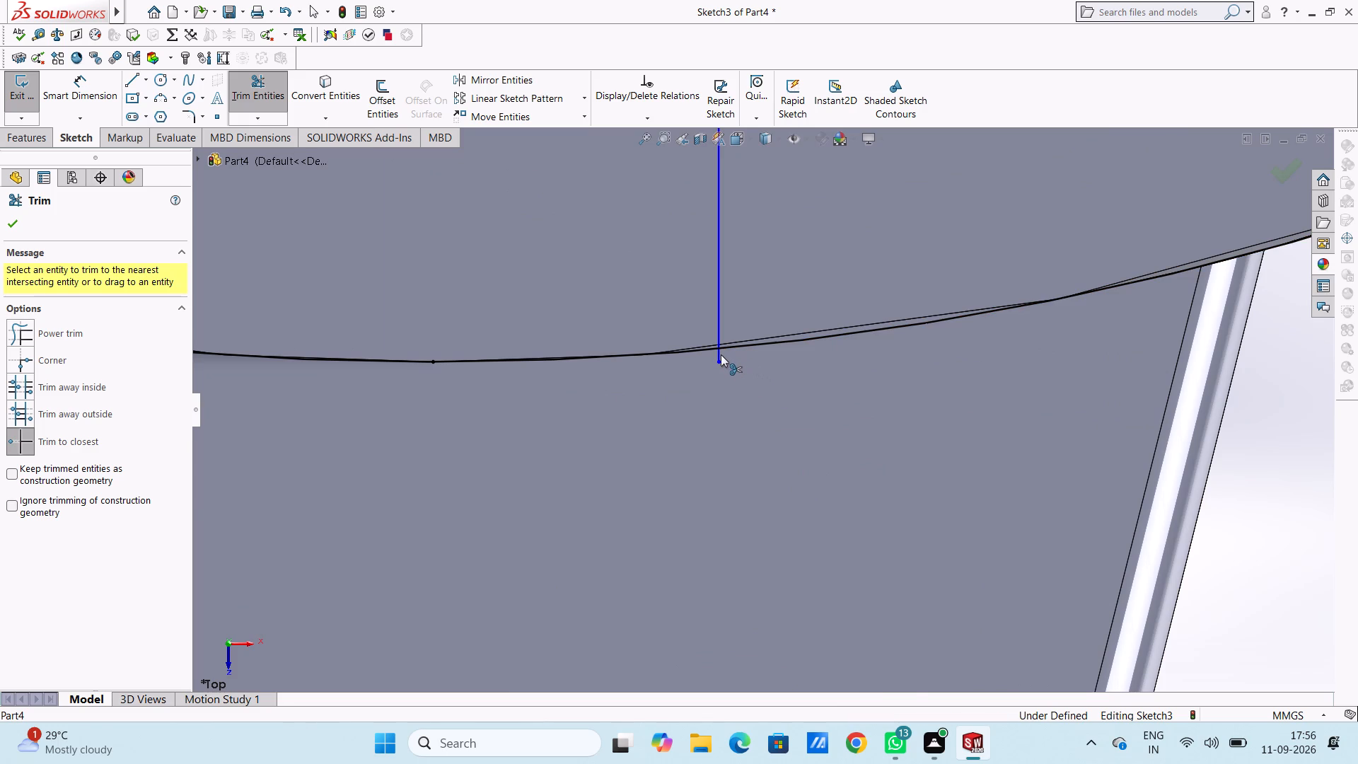
left_click(719, 354)
scroll(719, 354, "up", 4, "ctrl")
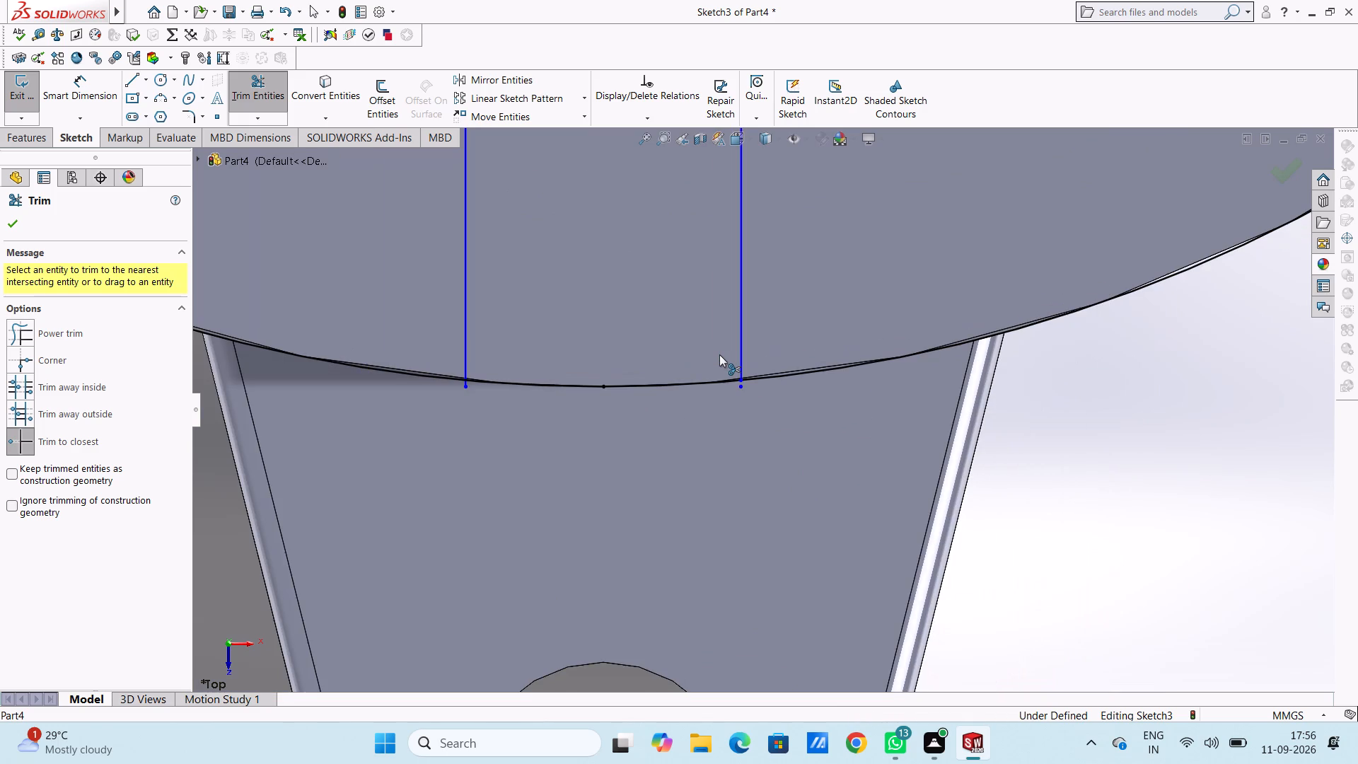
left_click(465, 384)
scroll(465, 384, "up", 4, "ctrl")
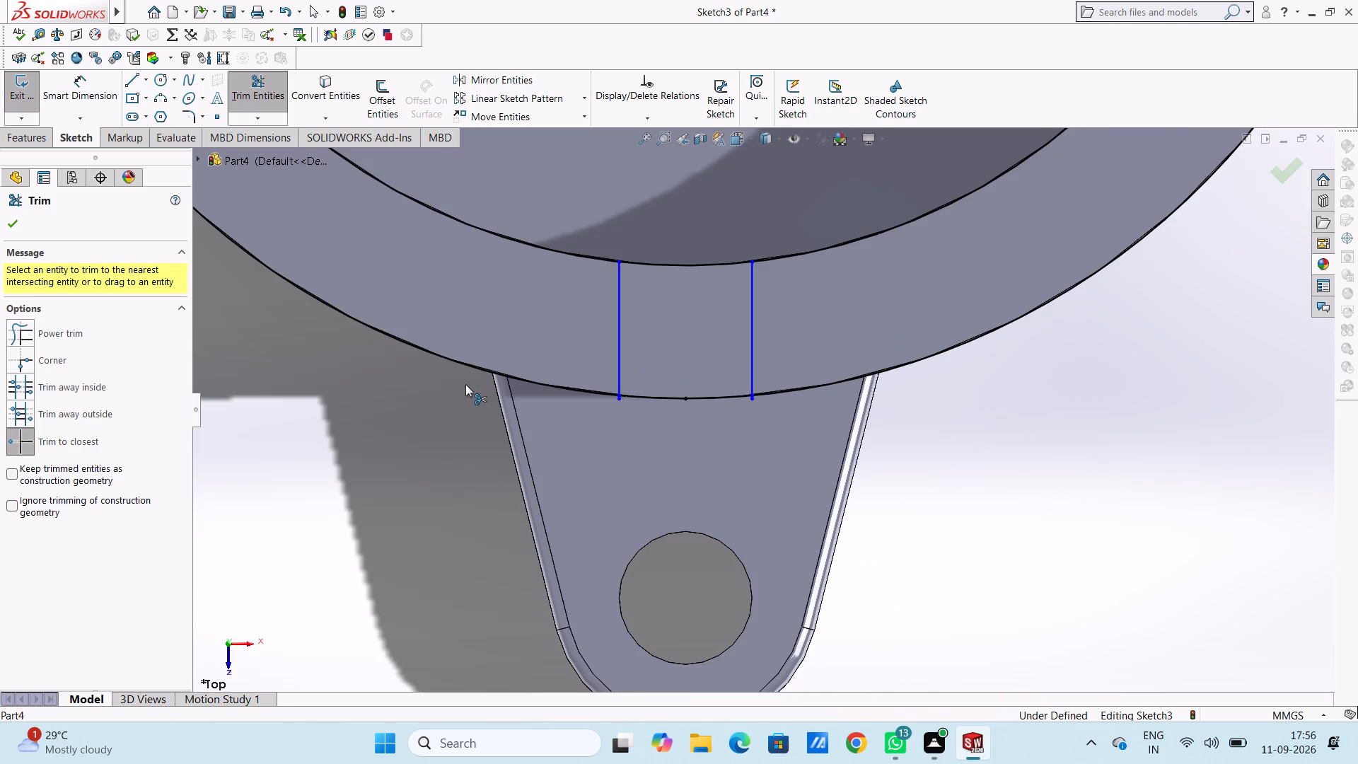
scroll(465, 384, "up", 4, "ctrl")
key("Escape")
key("Escape")
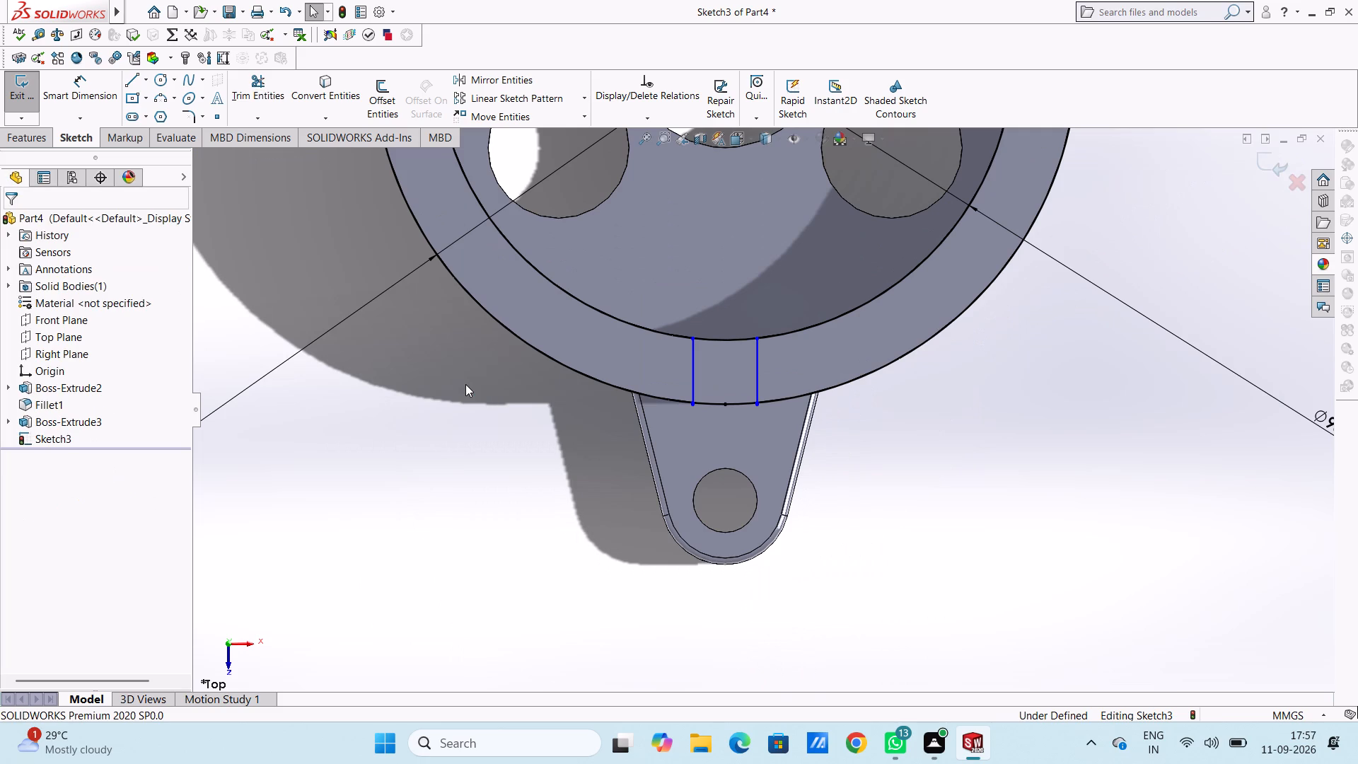
Circular-pattern the two vertical lines around the origin with 4 equally spaced instances over 360 degrees.
left_click(689, 361)
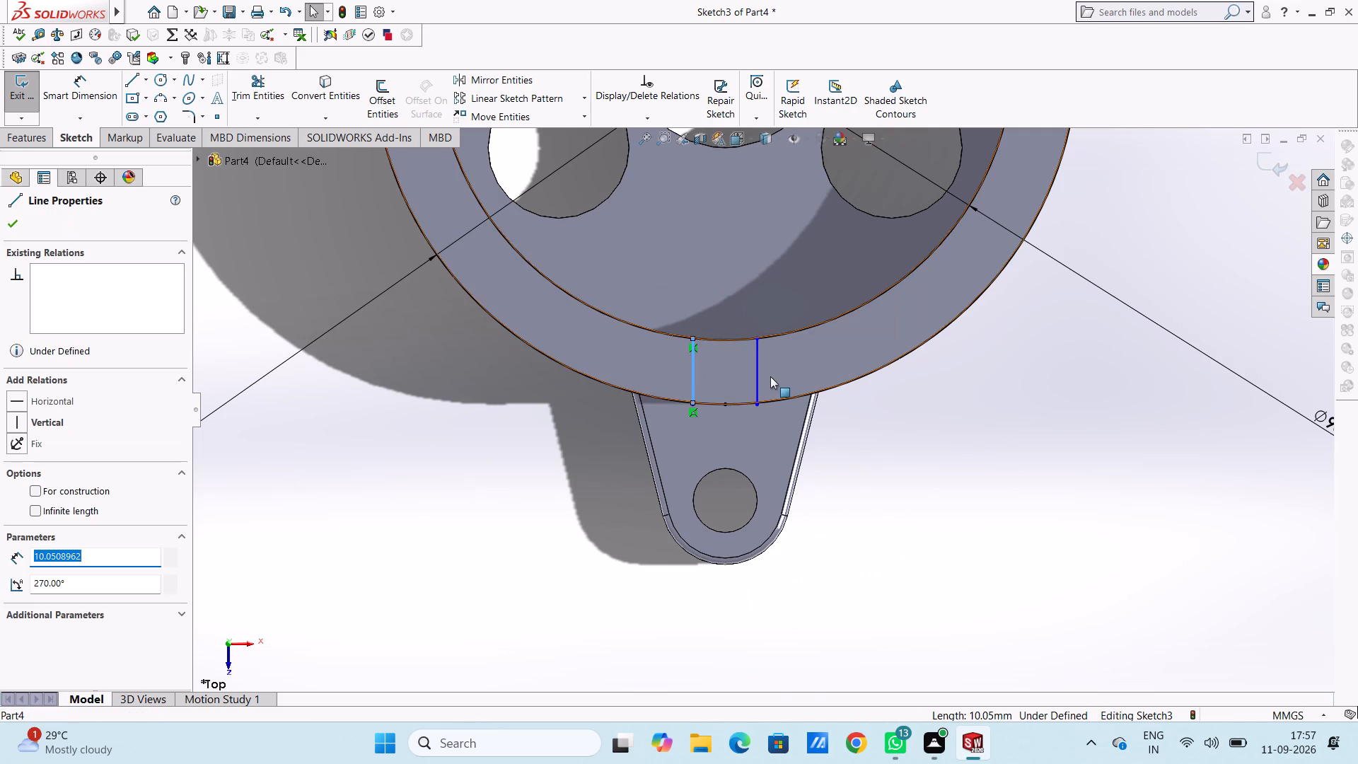
left_click(757, 378, "ctrl")
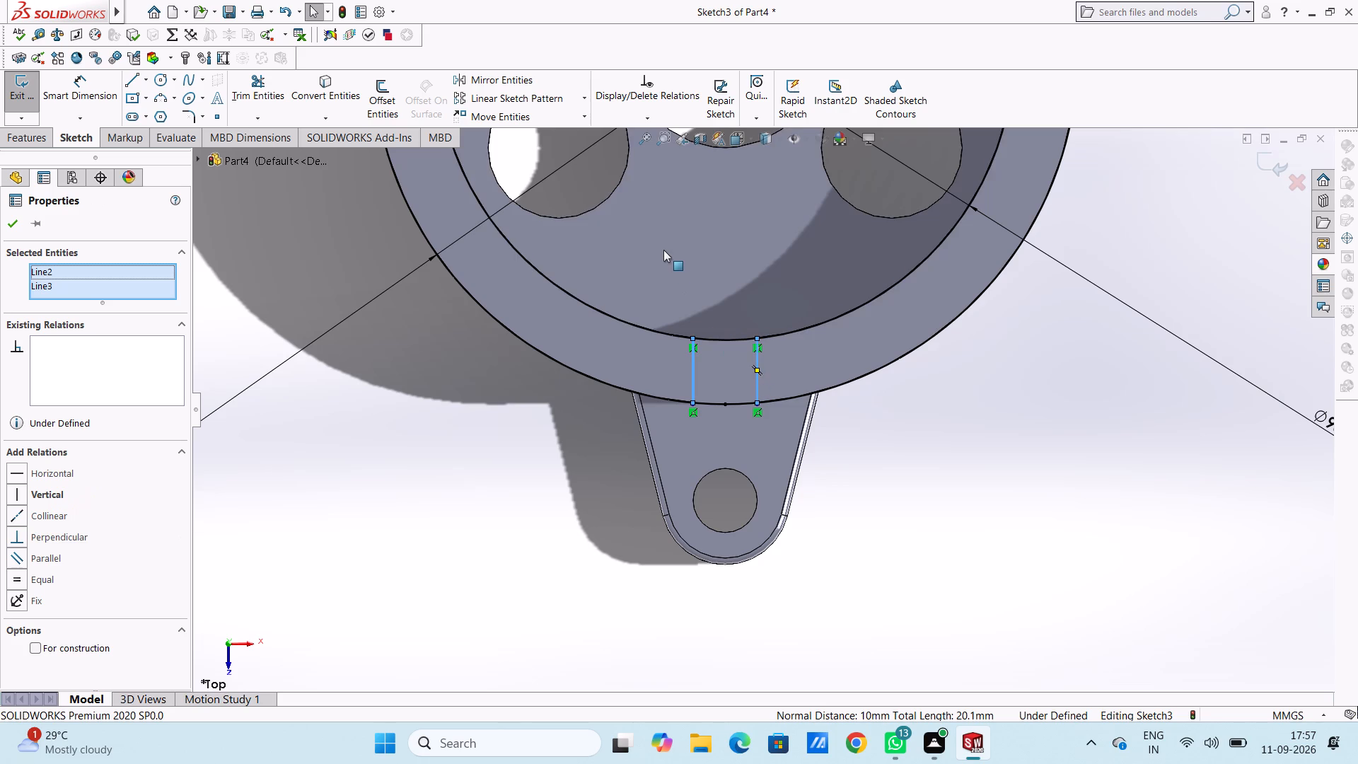
left_click(586, 98)
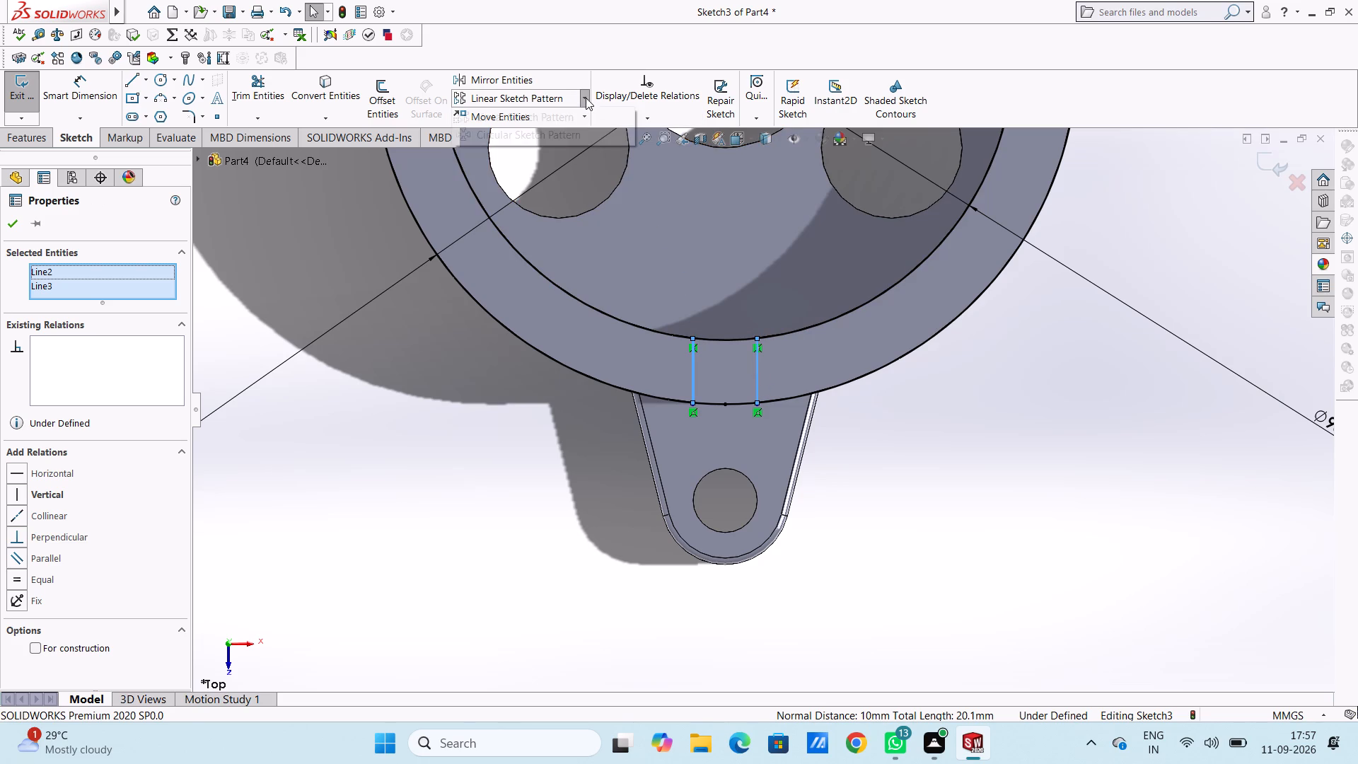
left_click(576, 137)
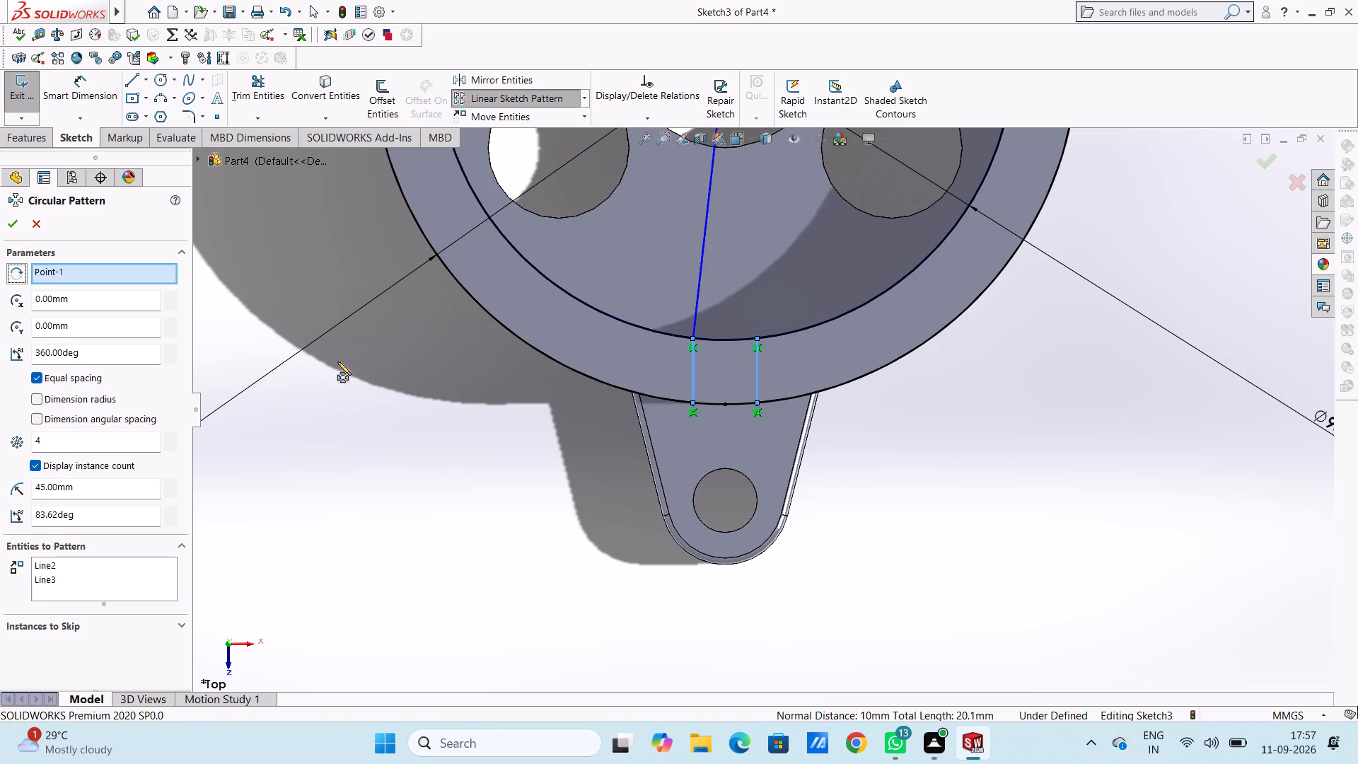
scroll(320, 380, "up", 4, "ctrl")
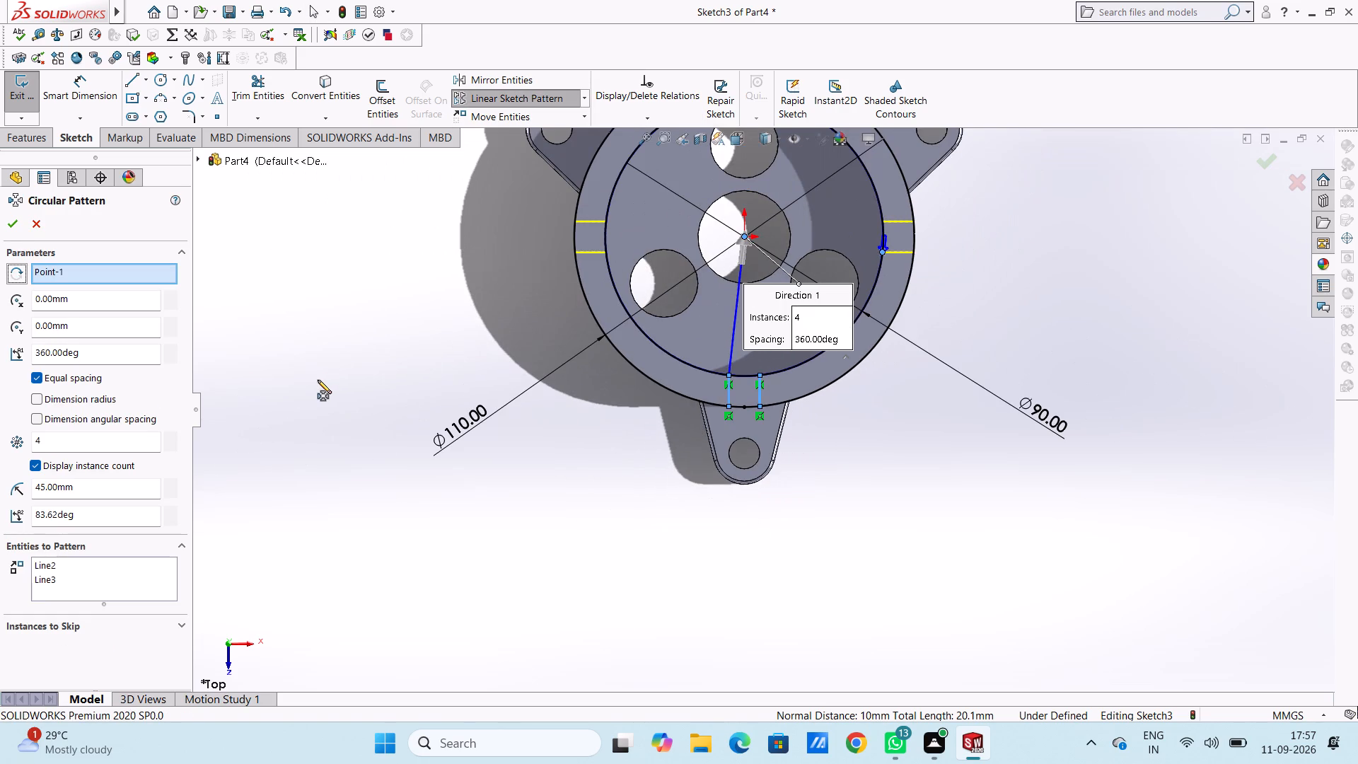
left_click(14, 226)
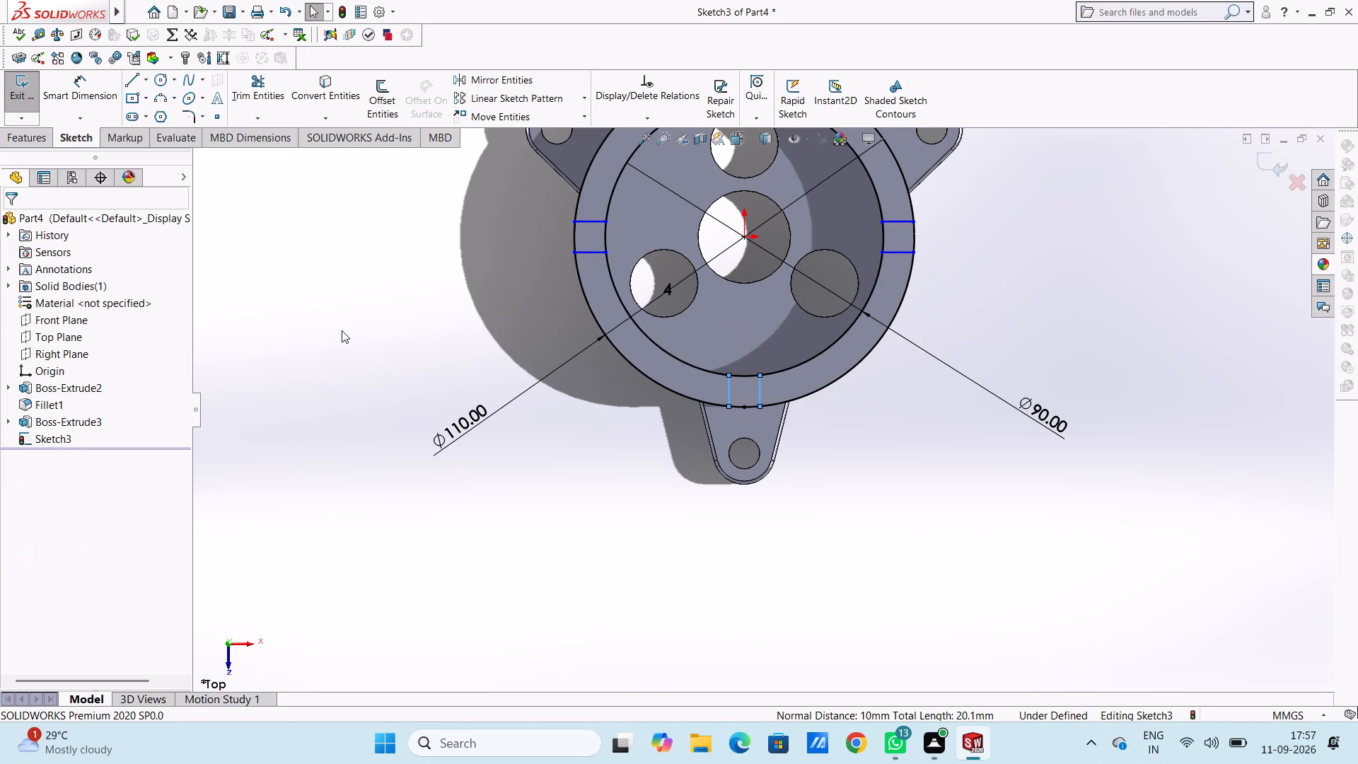
Cut-extrude the four small regions between the line pairs on the ring's top face to a blind depth of 13 mm.
scroll(342, 330, "up", 3, "ctrl")
scroll(899, 296, "down", 1, "ctrl")
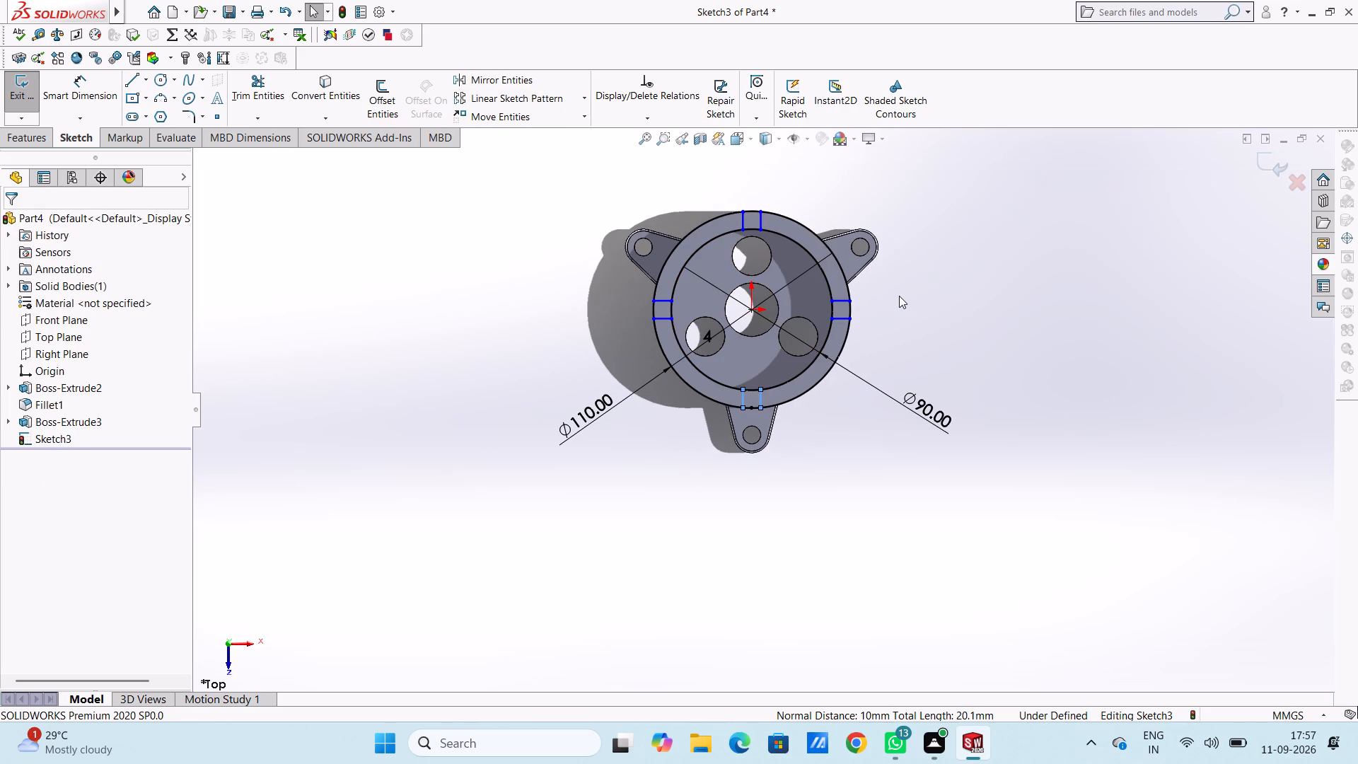
scroll(899, 296, "down", 2, "ctrl")
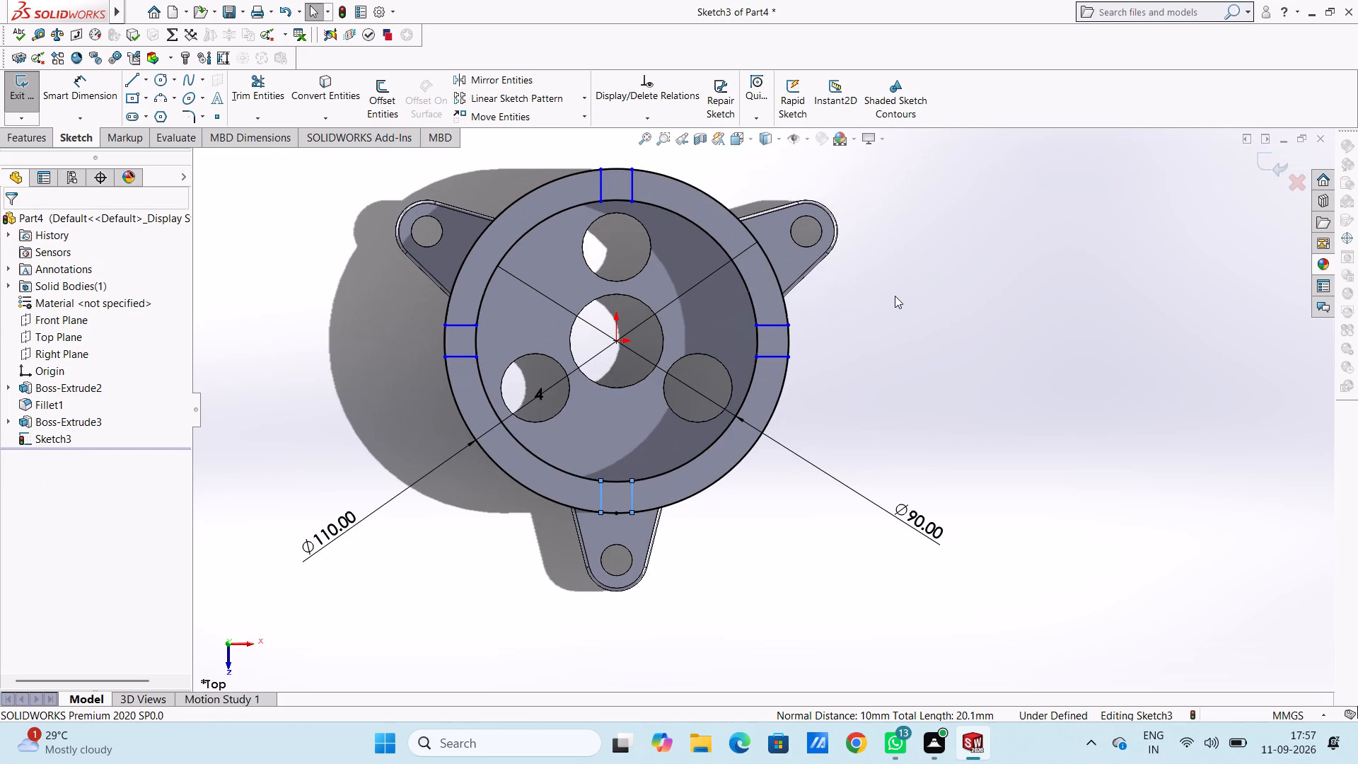
key("ctrl+7")
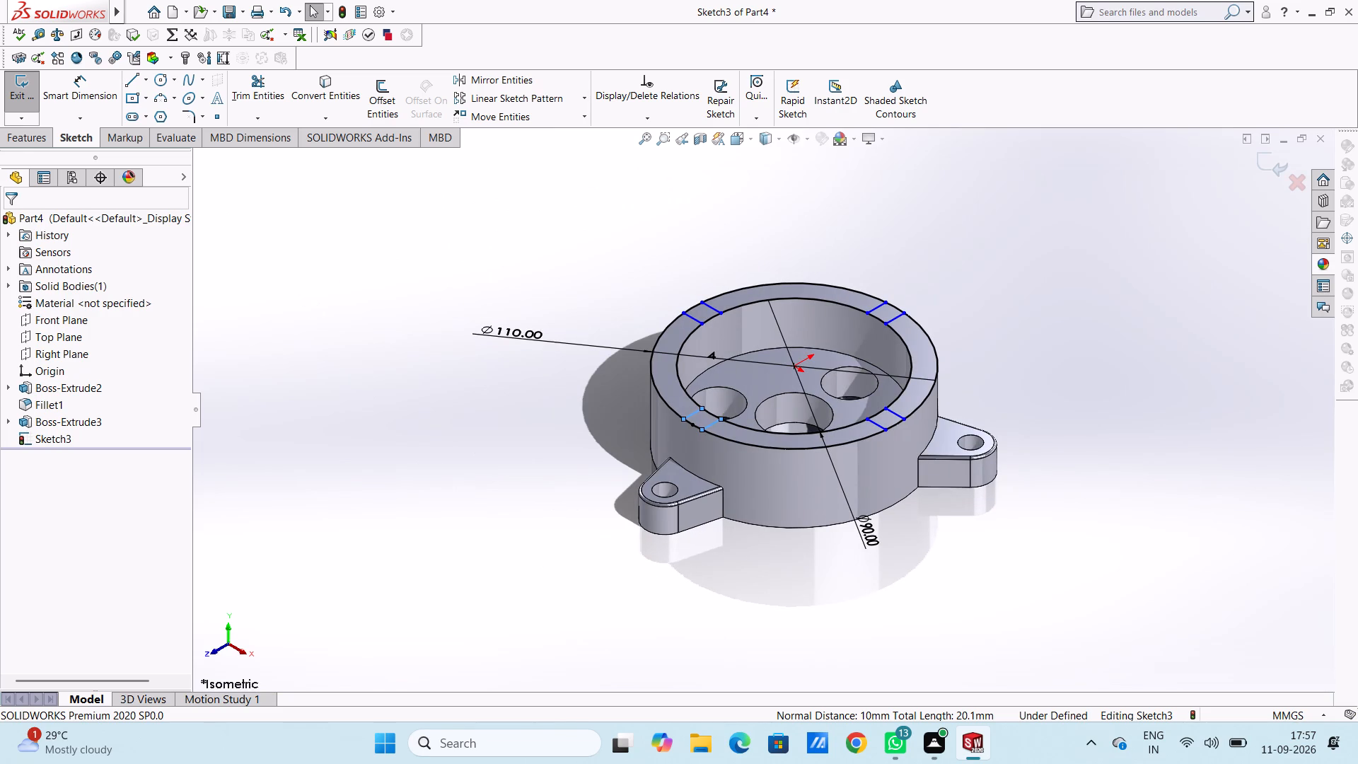
left_click(19, 146)
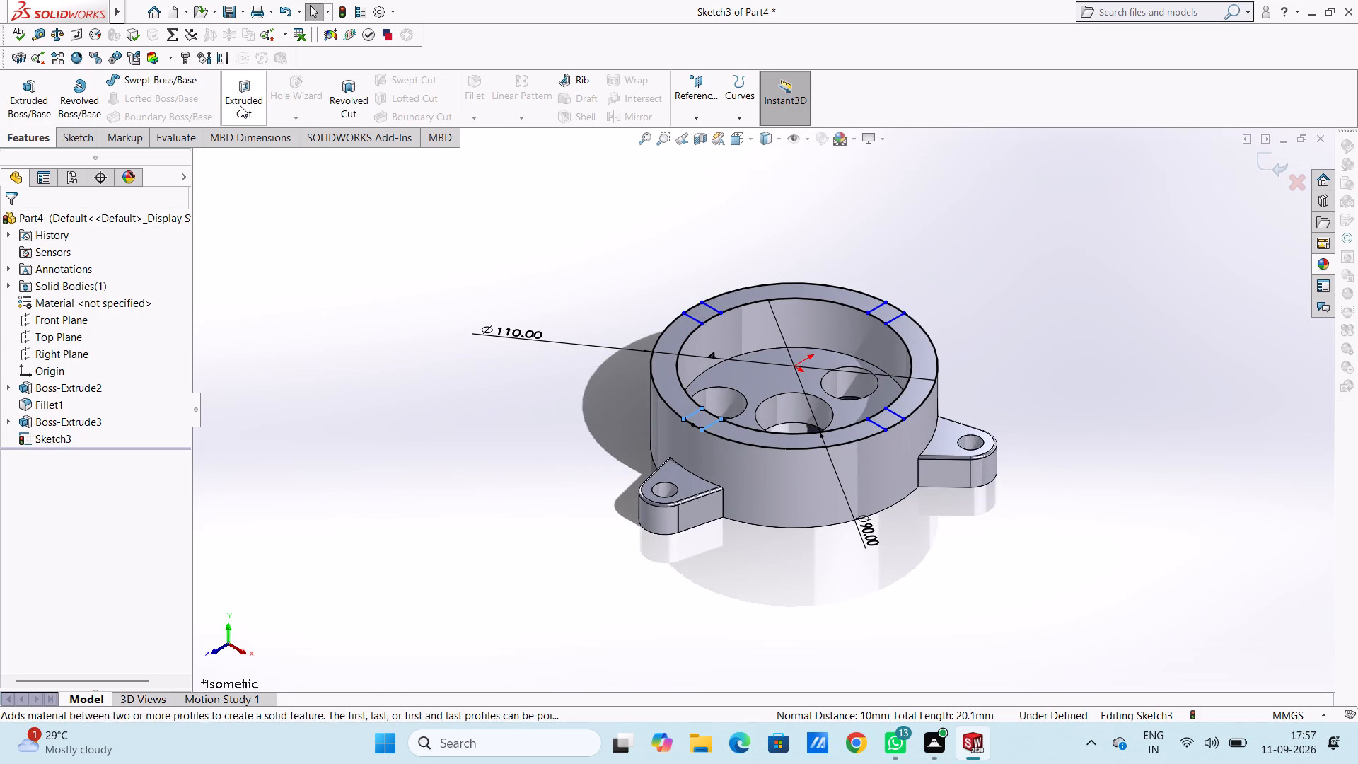
left_click(240, 105)
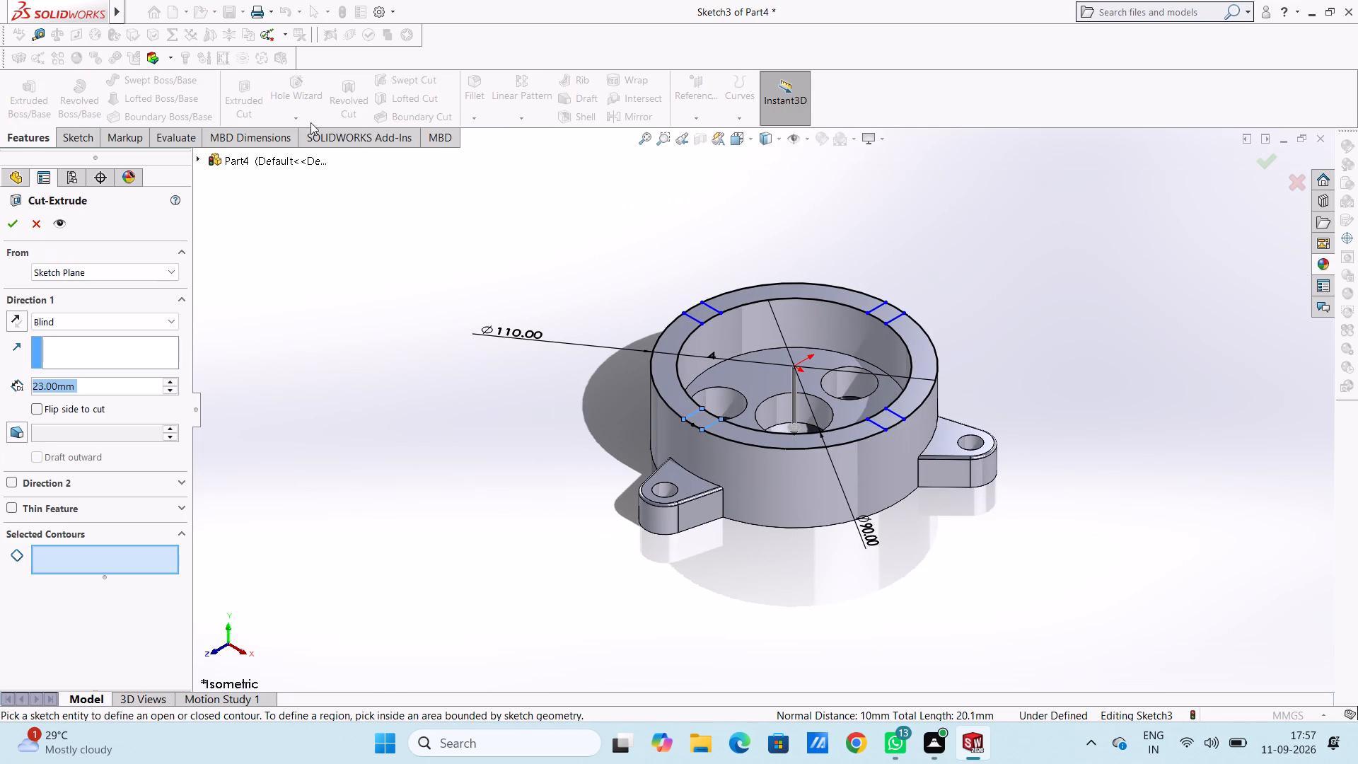
left_click(701, 306)
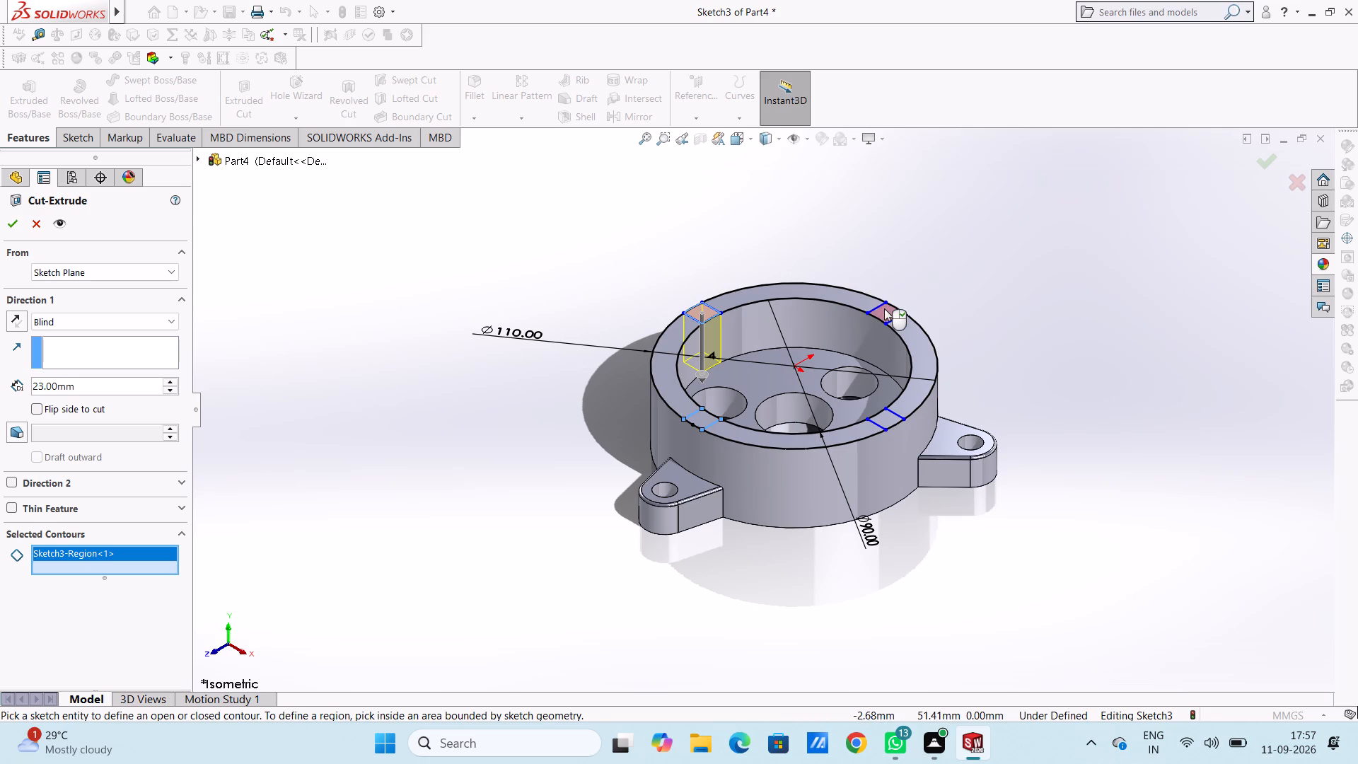
left_click(884, 308)
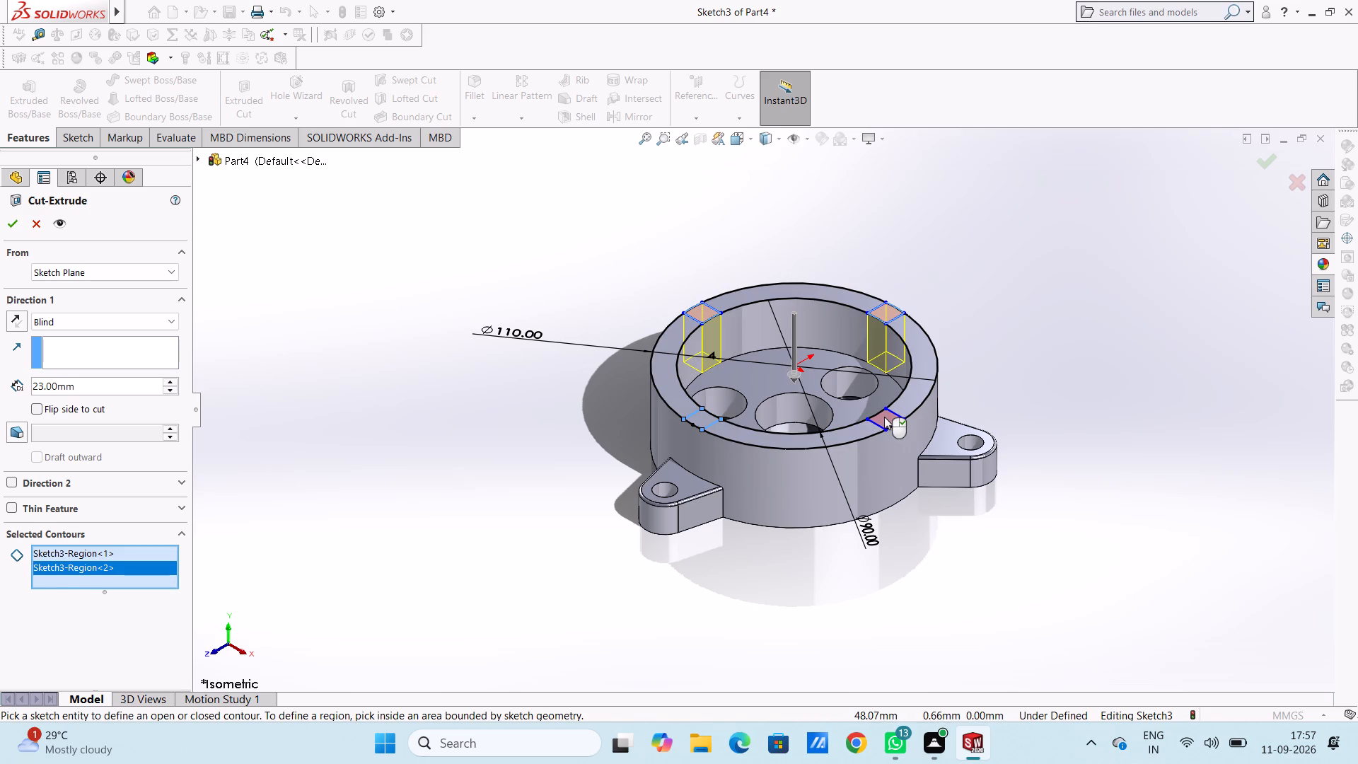
left_click(884, 417)
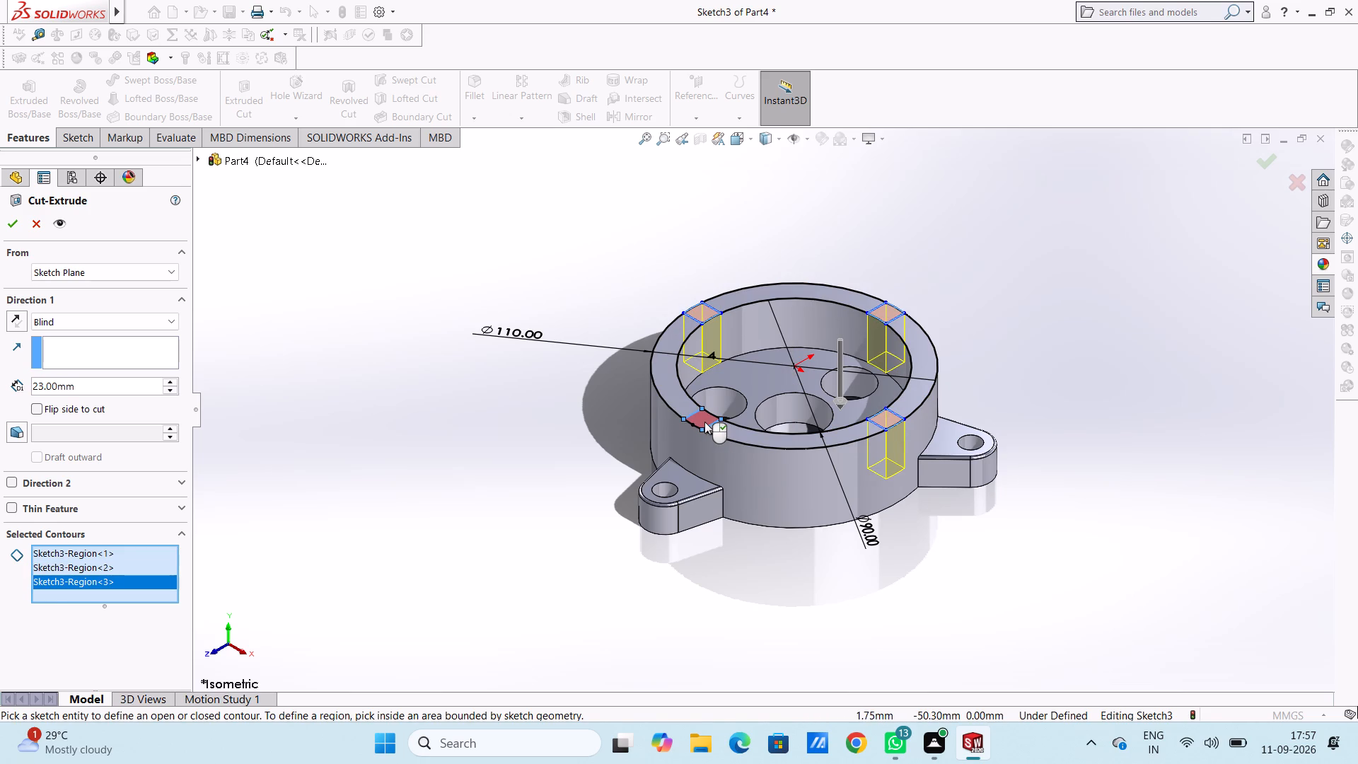
left_click(704, 422)
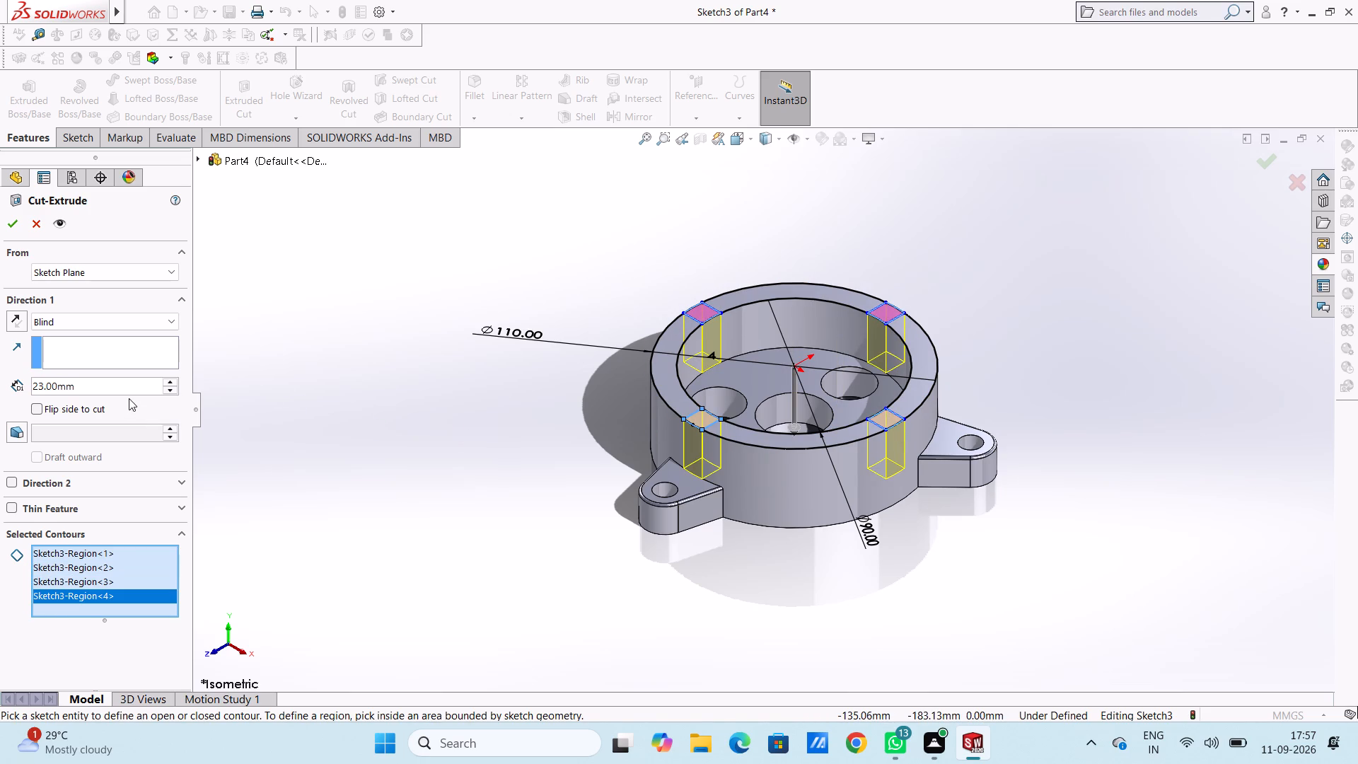
double_click(127, 390)
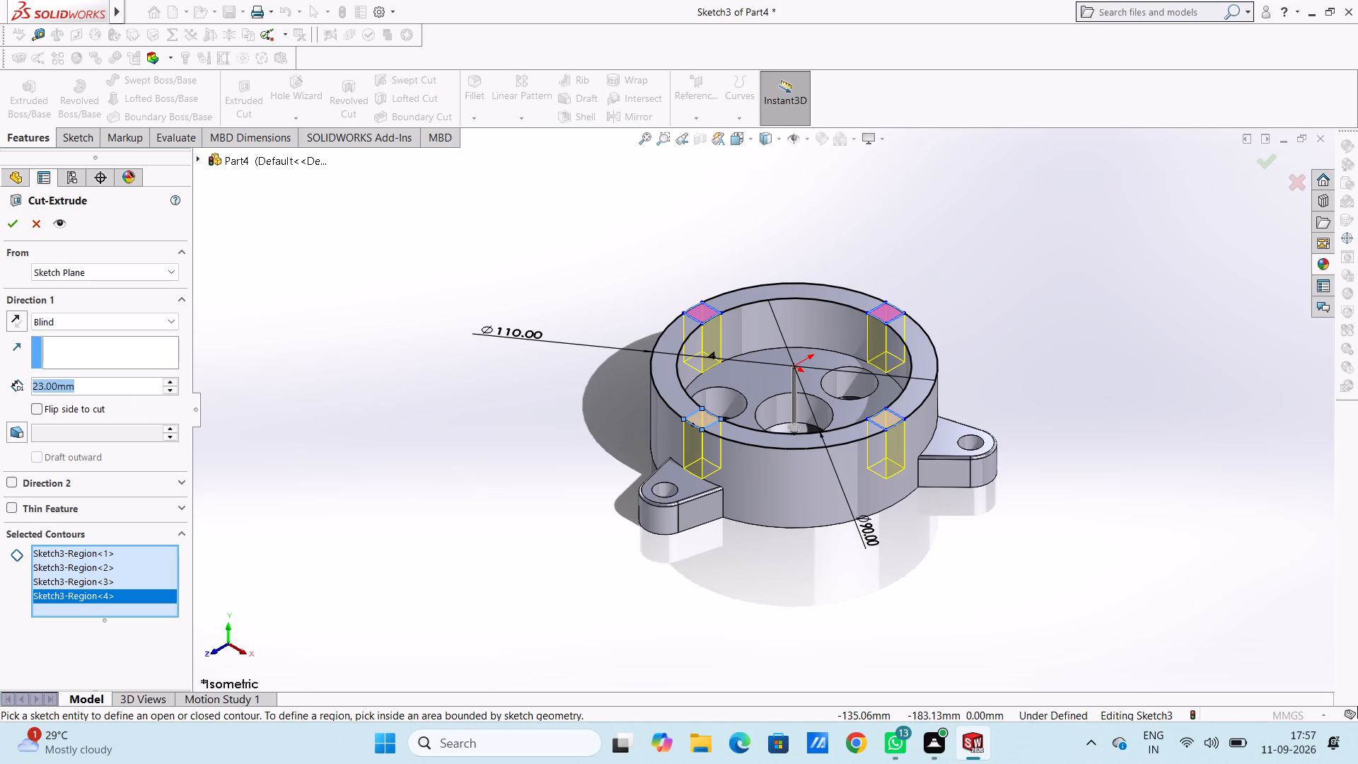
type("13")
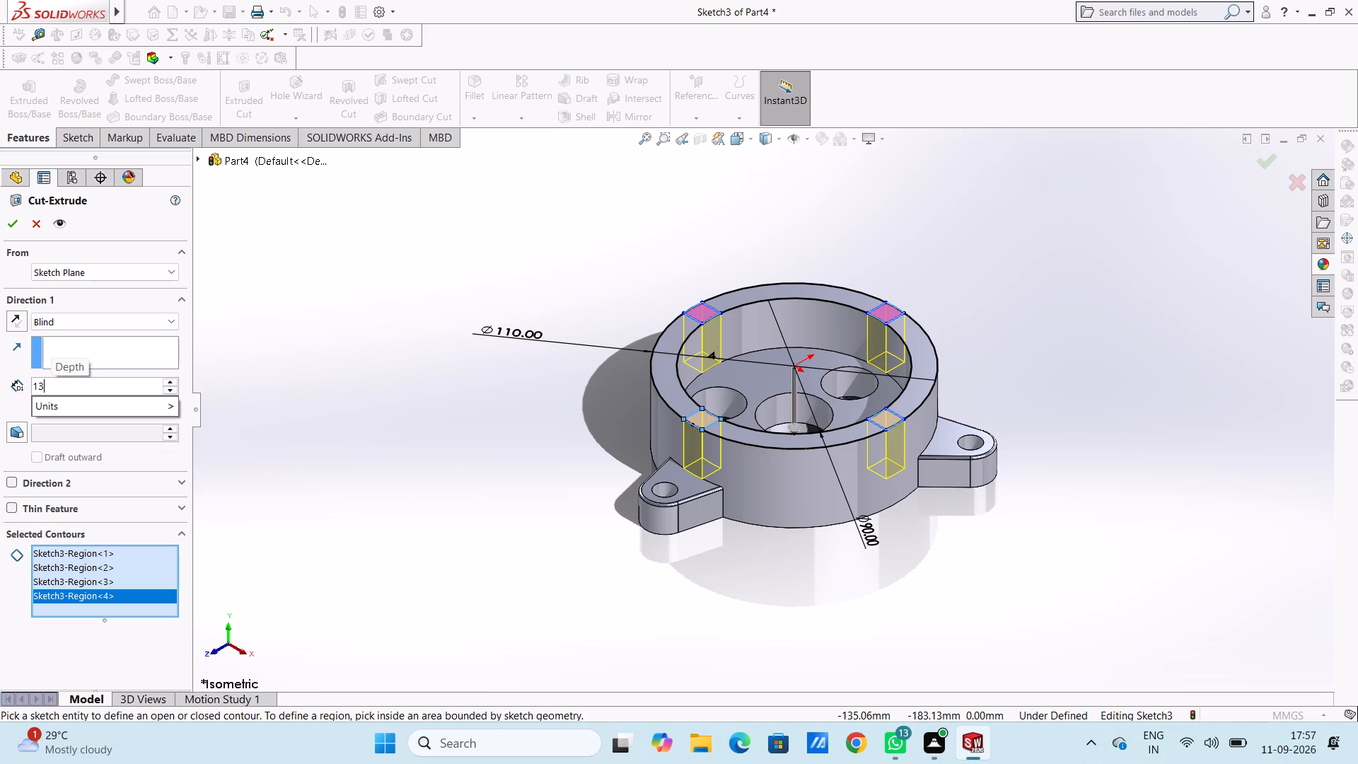
key("Return")
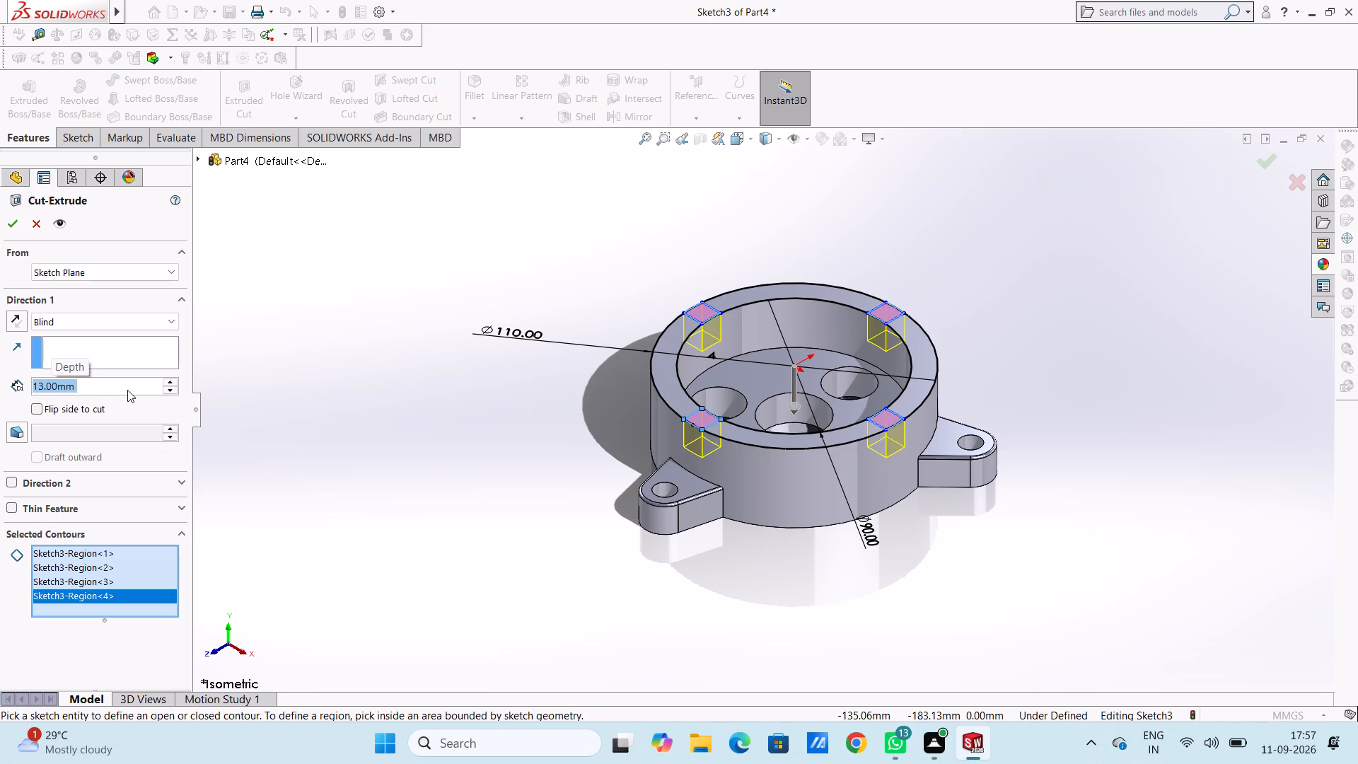
left_click(12, 222)
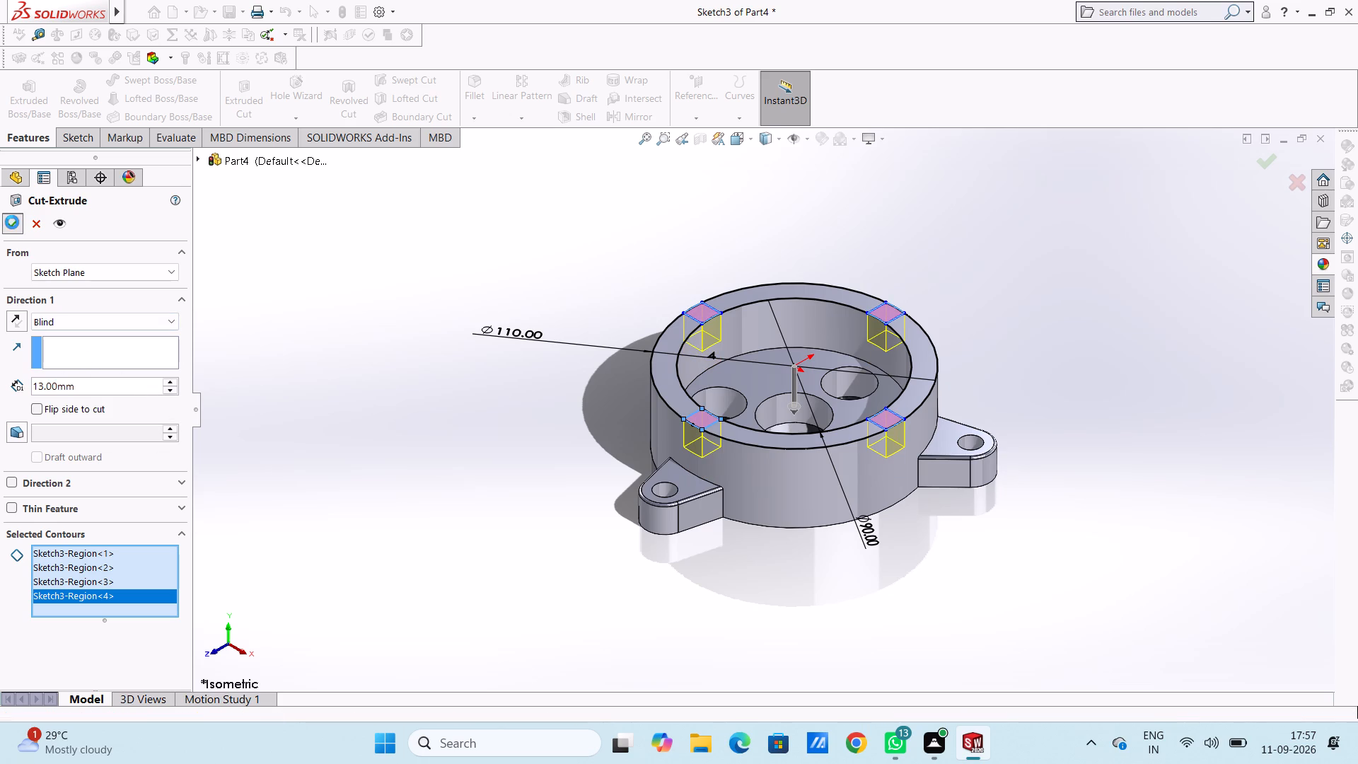
left_click(500, 294)
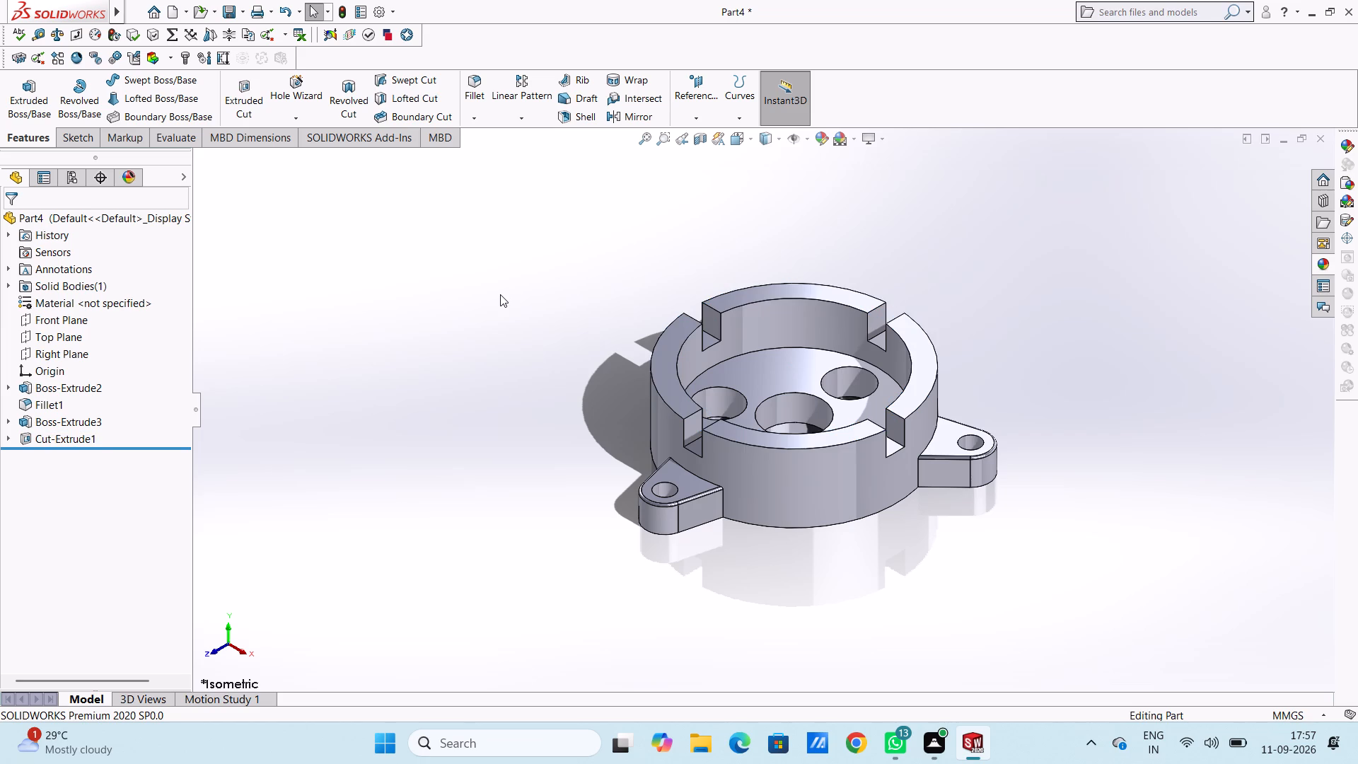
Browse the Organic, Stone, Miscellaneous, Lights and Fabric appearance categories for a finish for the housing.
key("ctrl+7")
scroll(500, 294, "up", 4, "ctrl")
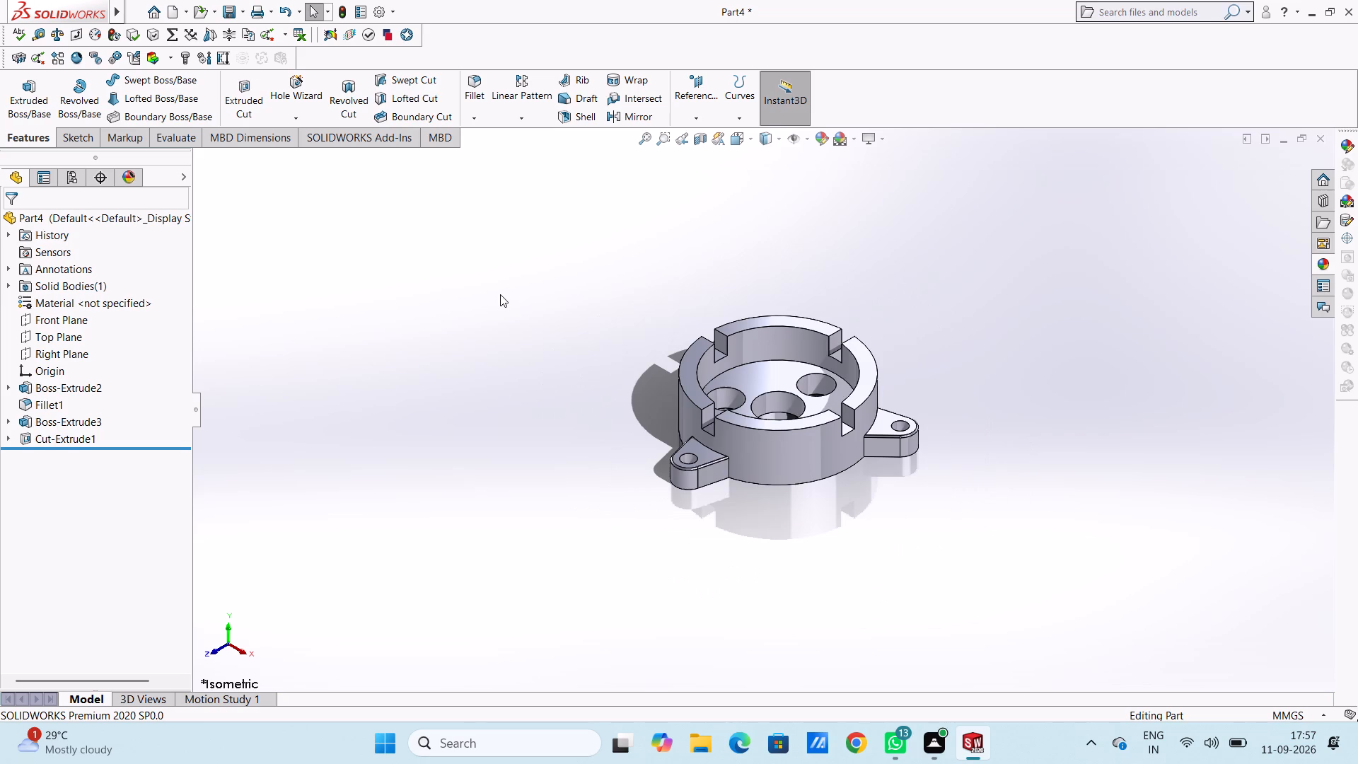
scroll(852, 359, "down", 2, "ctrl")
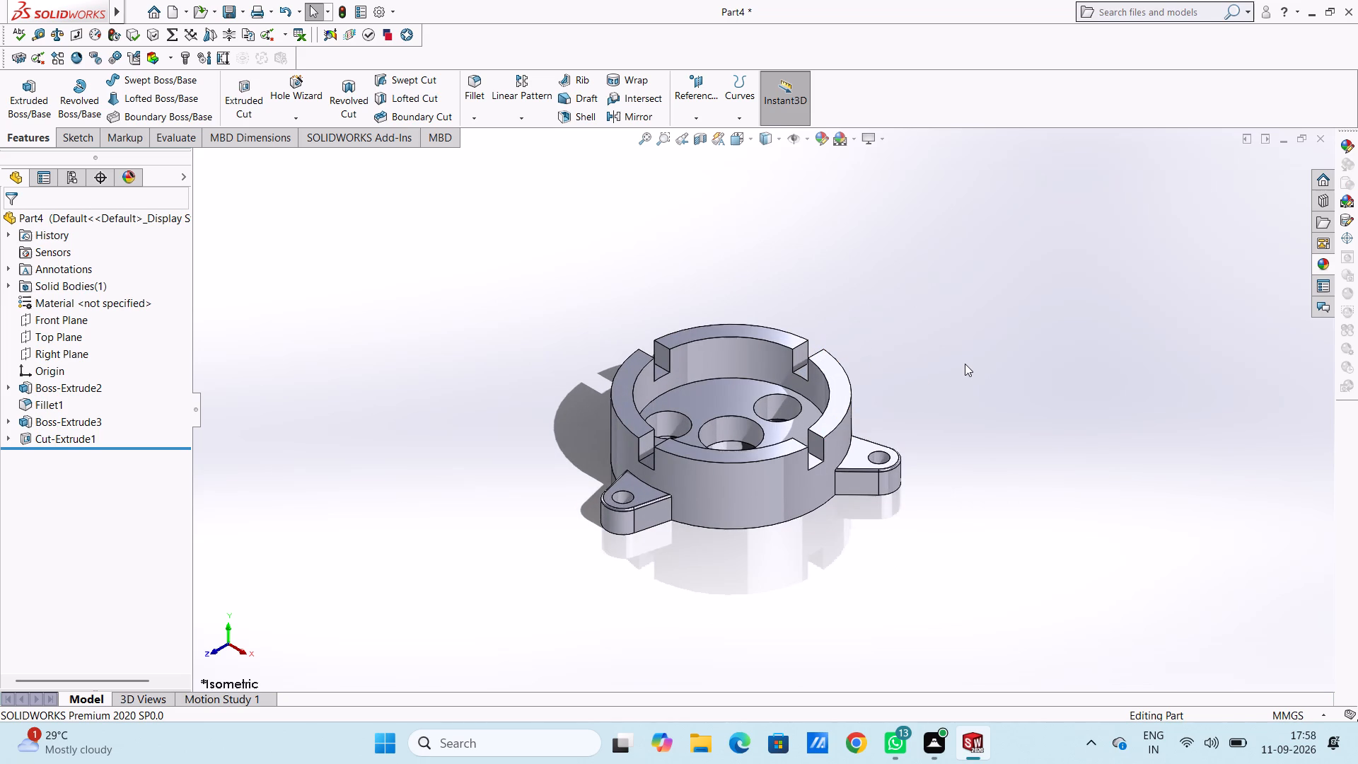
left_click(1318, 263)
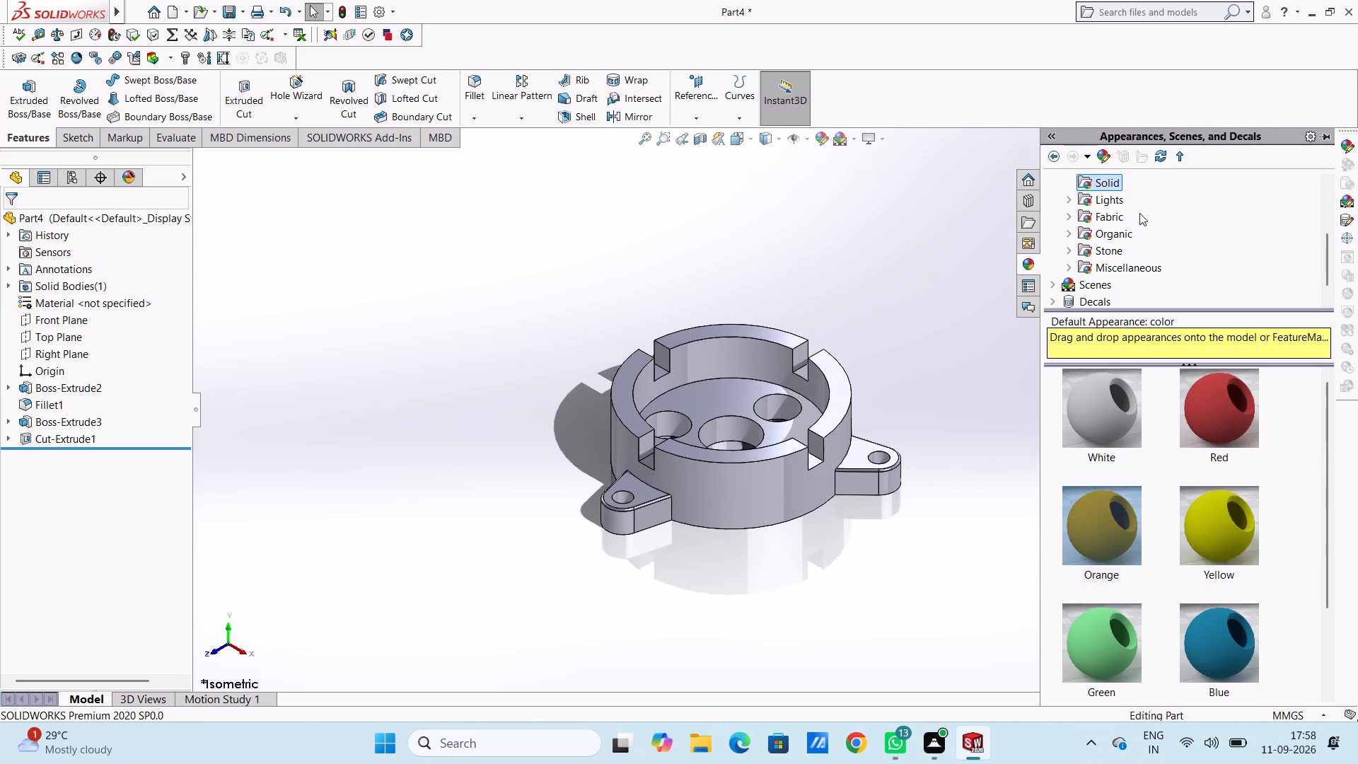
scroll(1104, 212, "down", 2)
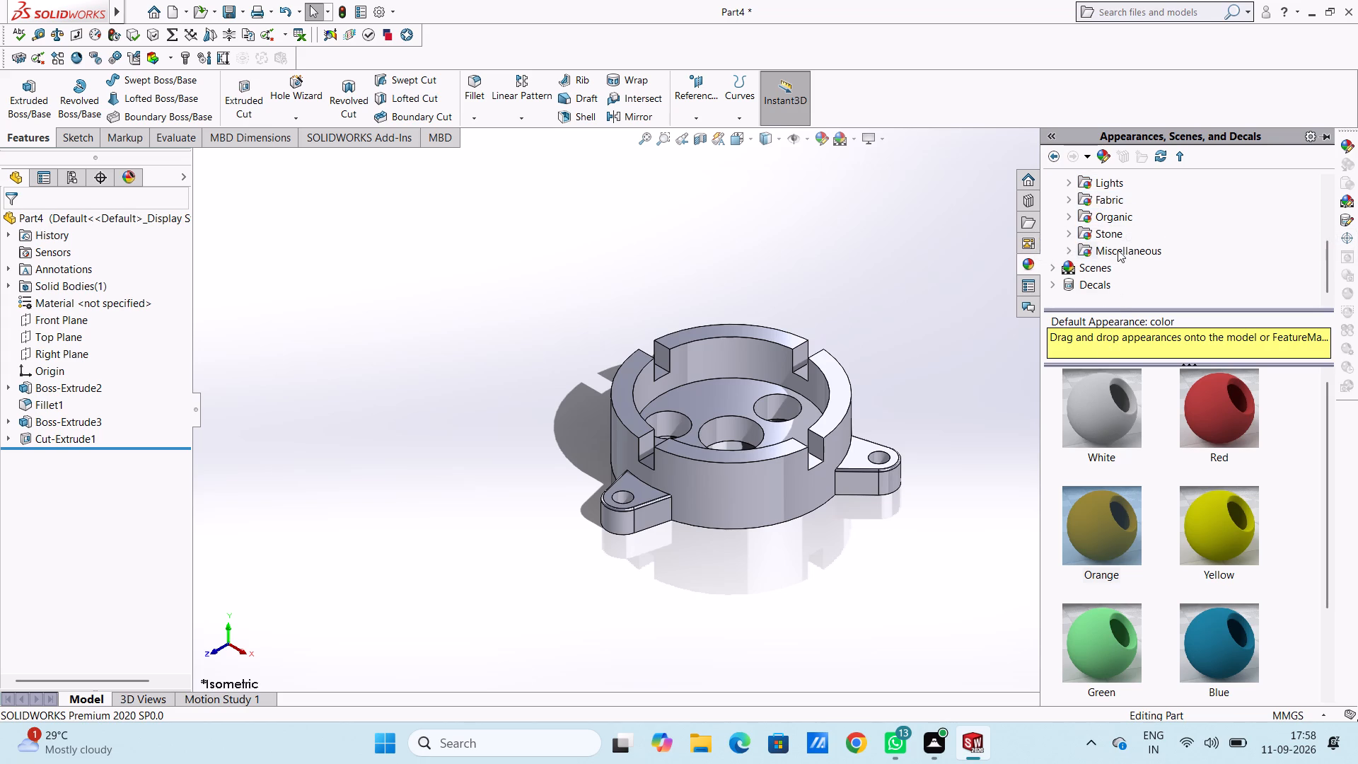
left_click(1110, 218)
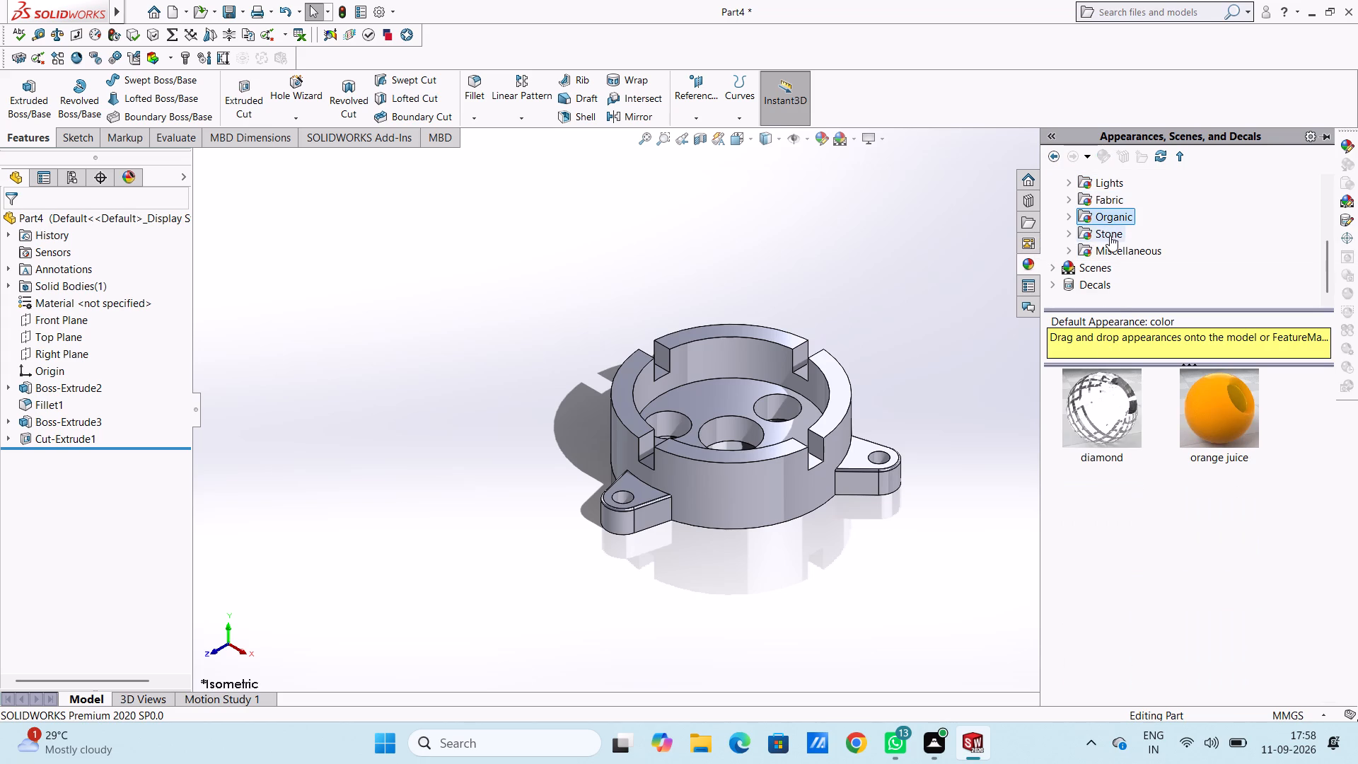
left_click(1110, 236)
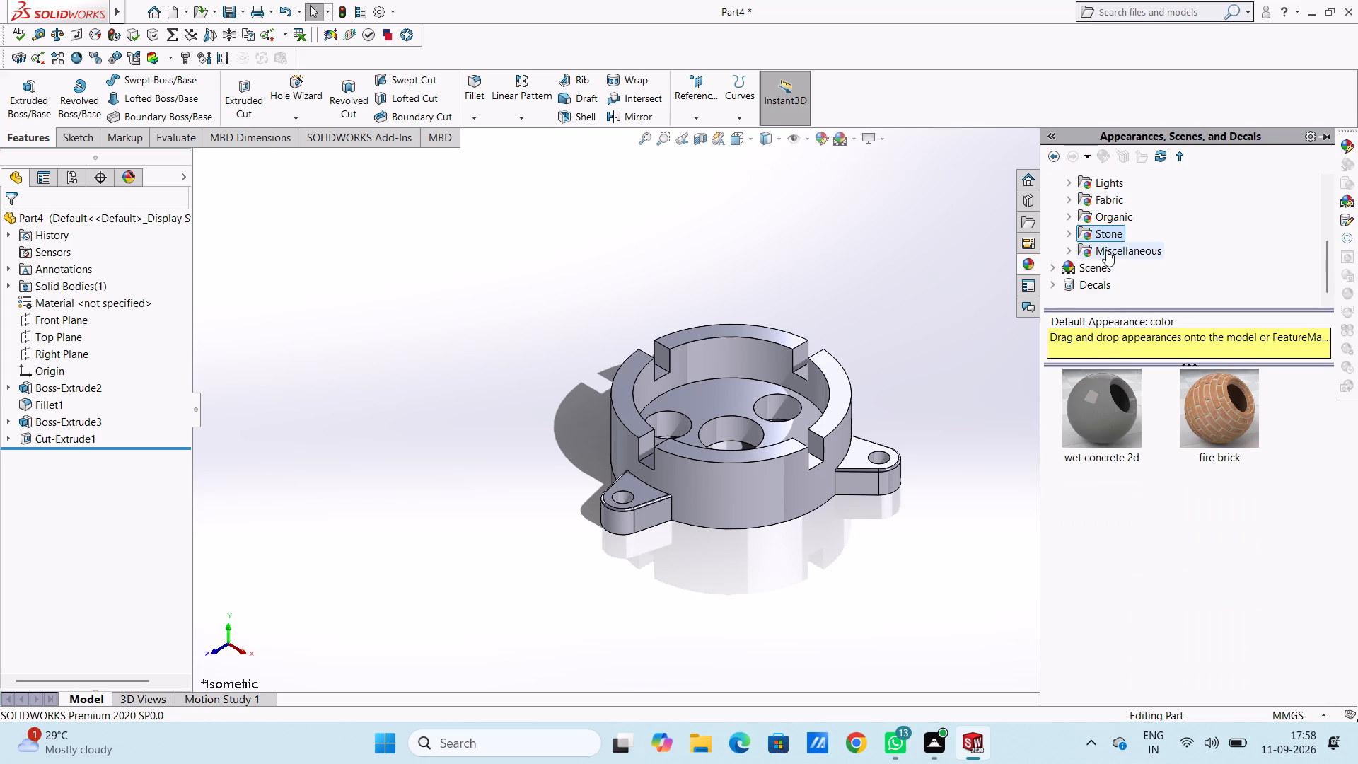
left_click(1106, 250)
scroll(1106, 250, "down", 2)
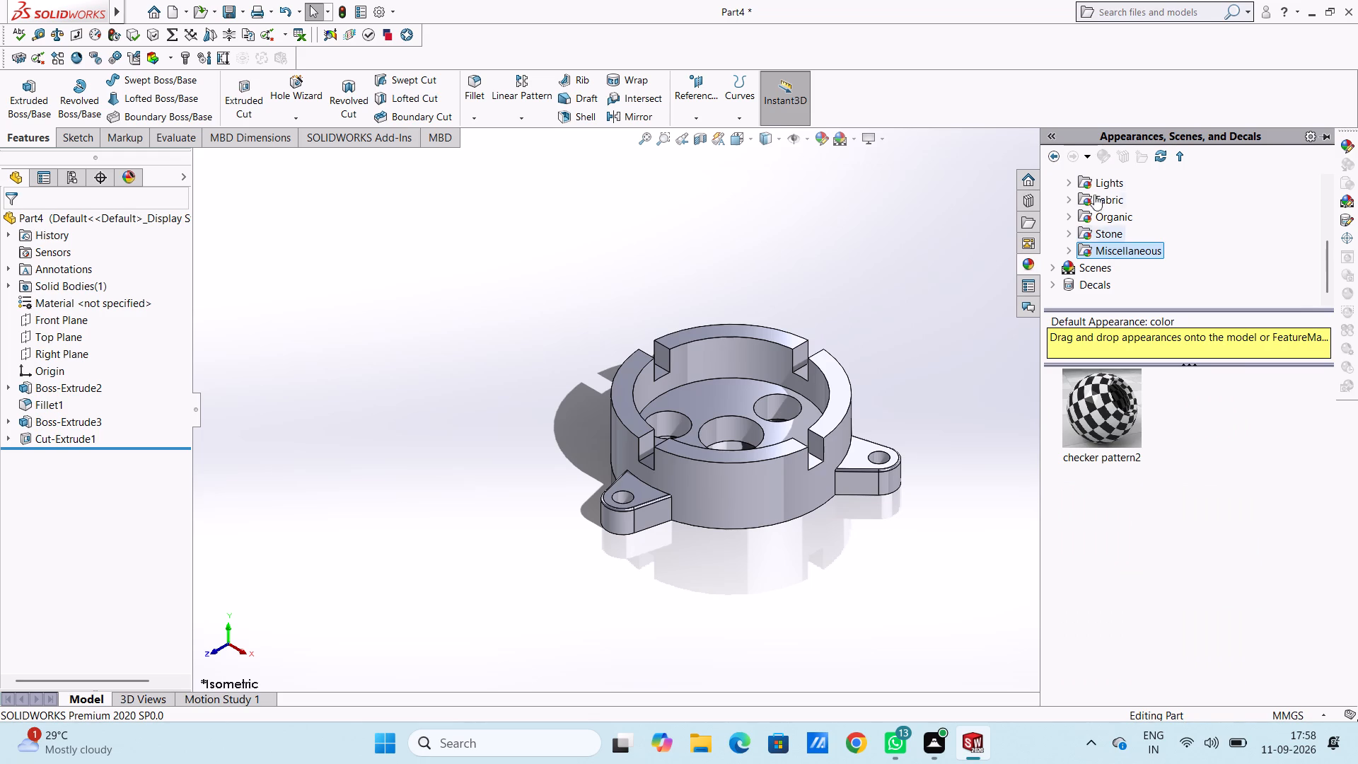
left_click(1070, 185)
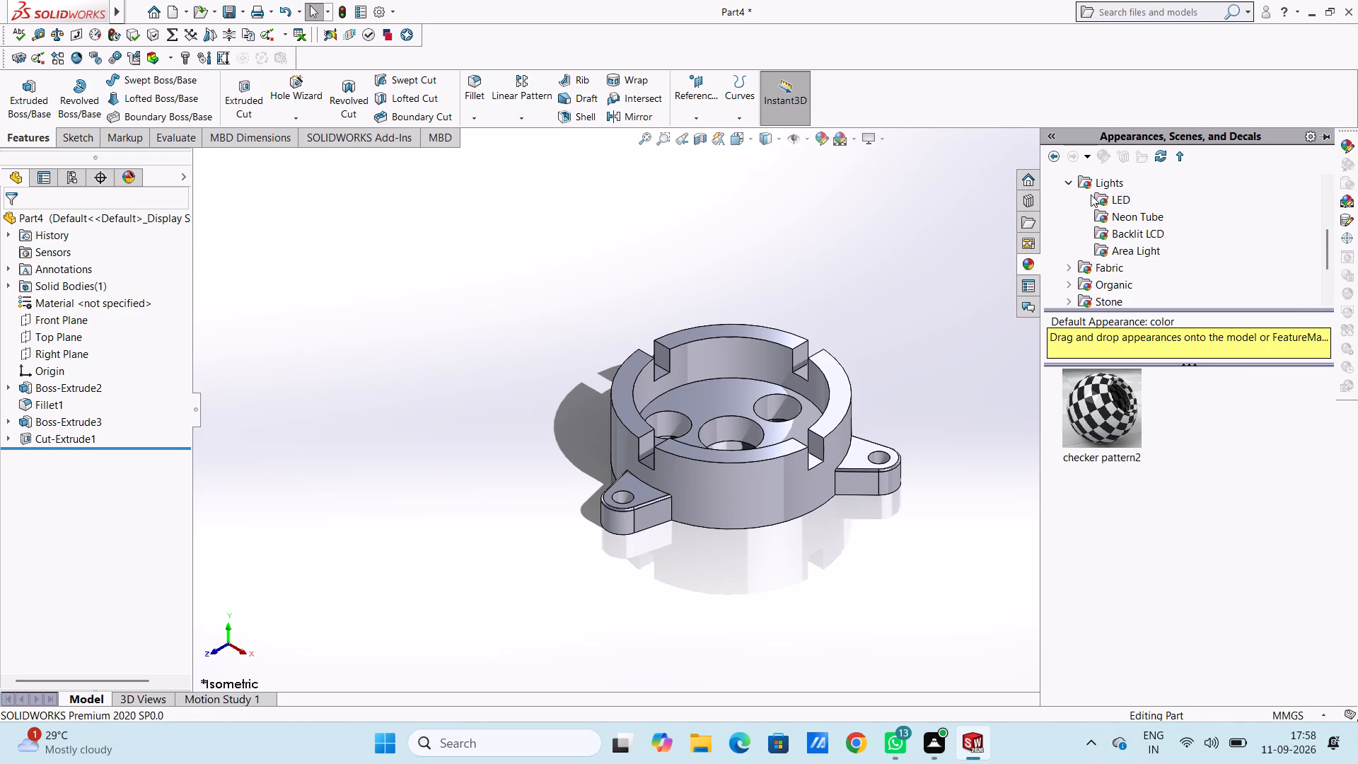
scroll(1112, 227, "down", 1)
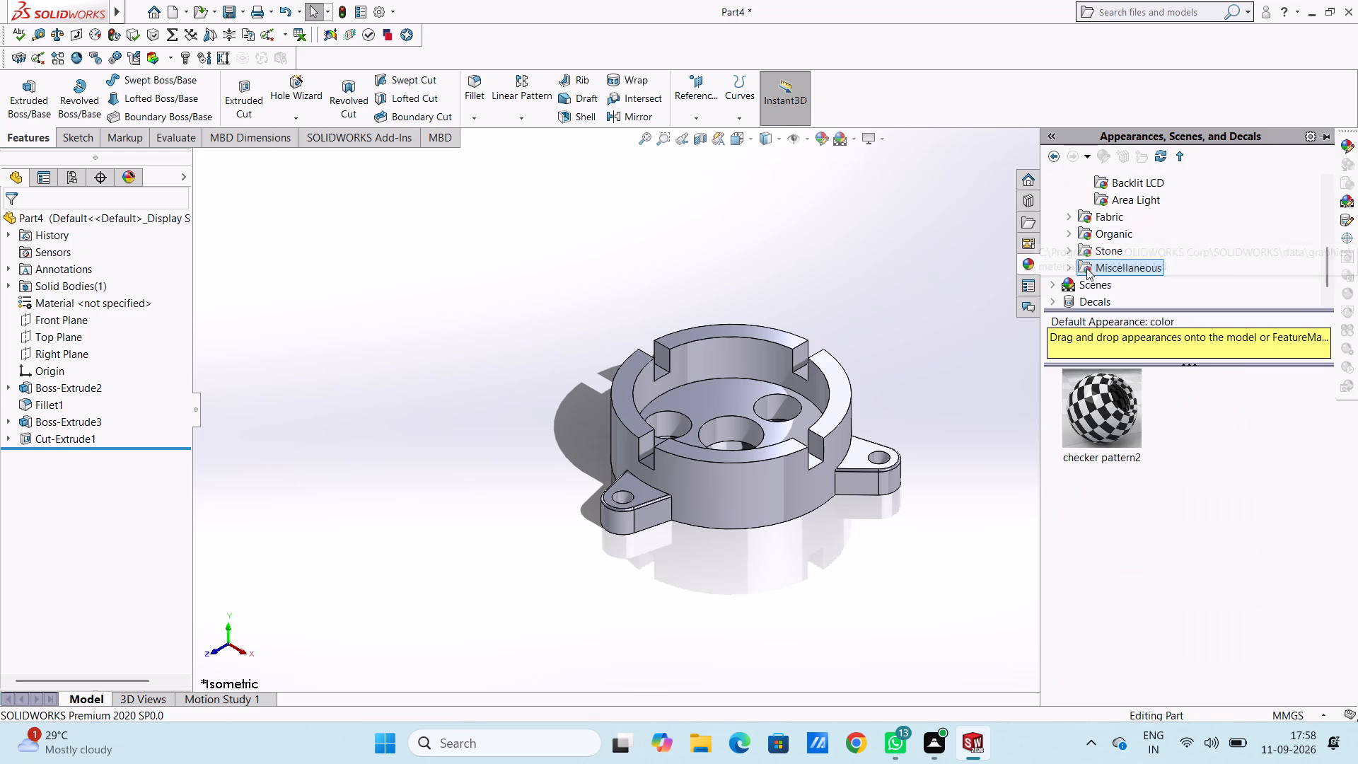
left_click(1070, 221)
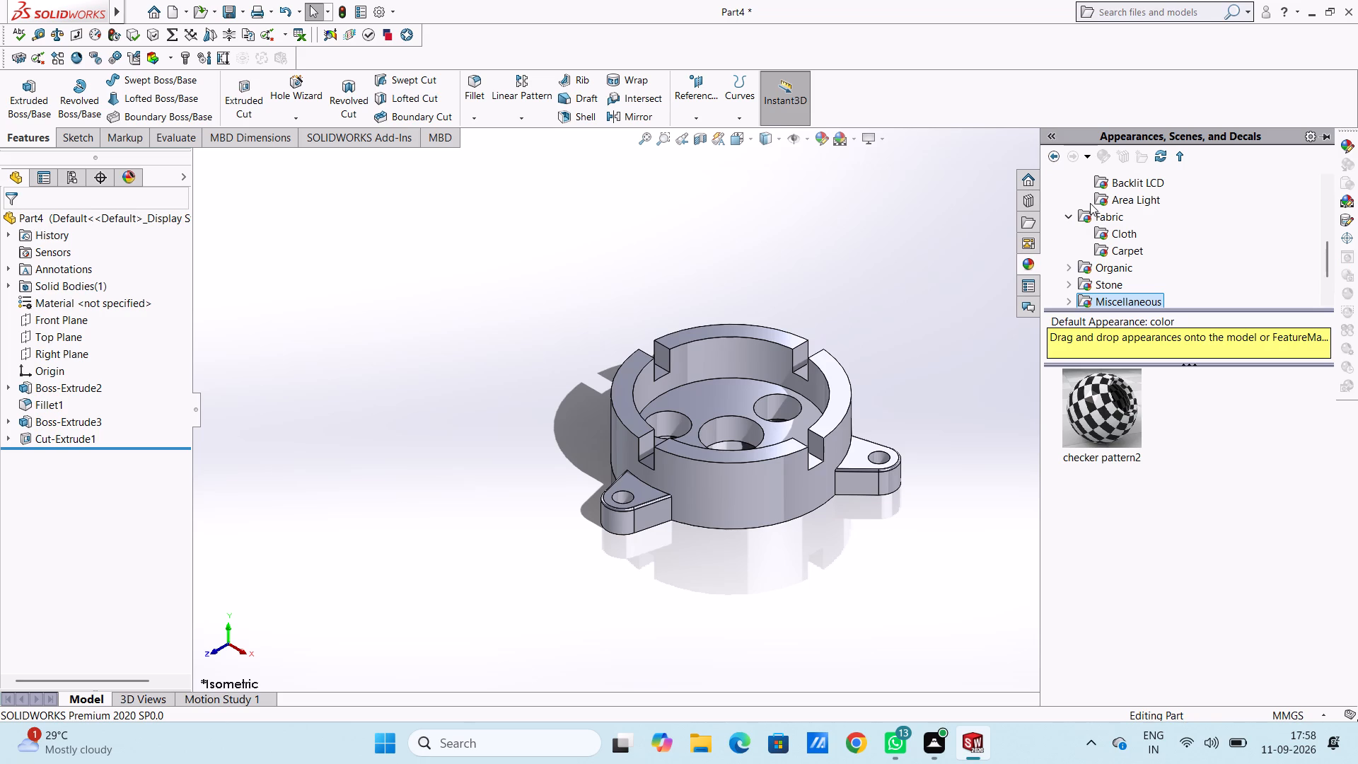
left_click(1068, 270)
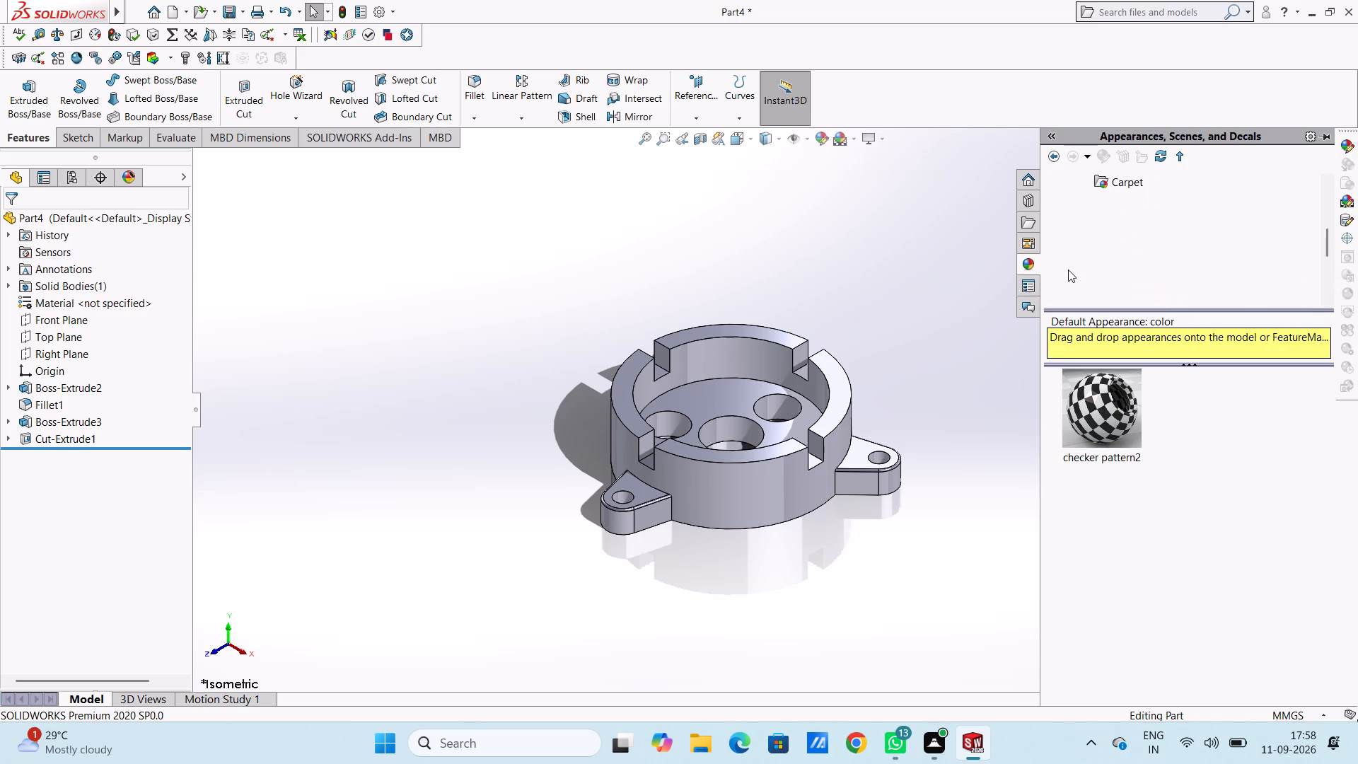
scroll(1068, 270, "down", 5)
scroll(1068, 270, "up", 1)
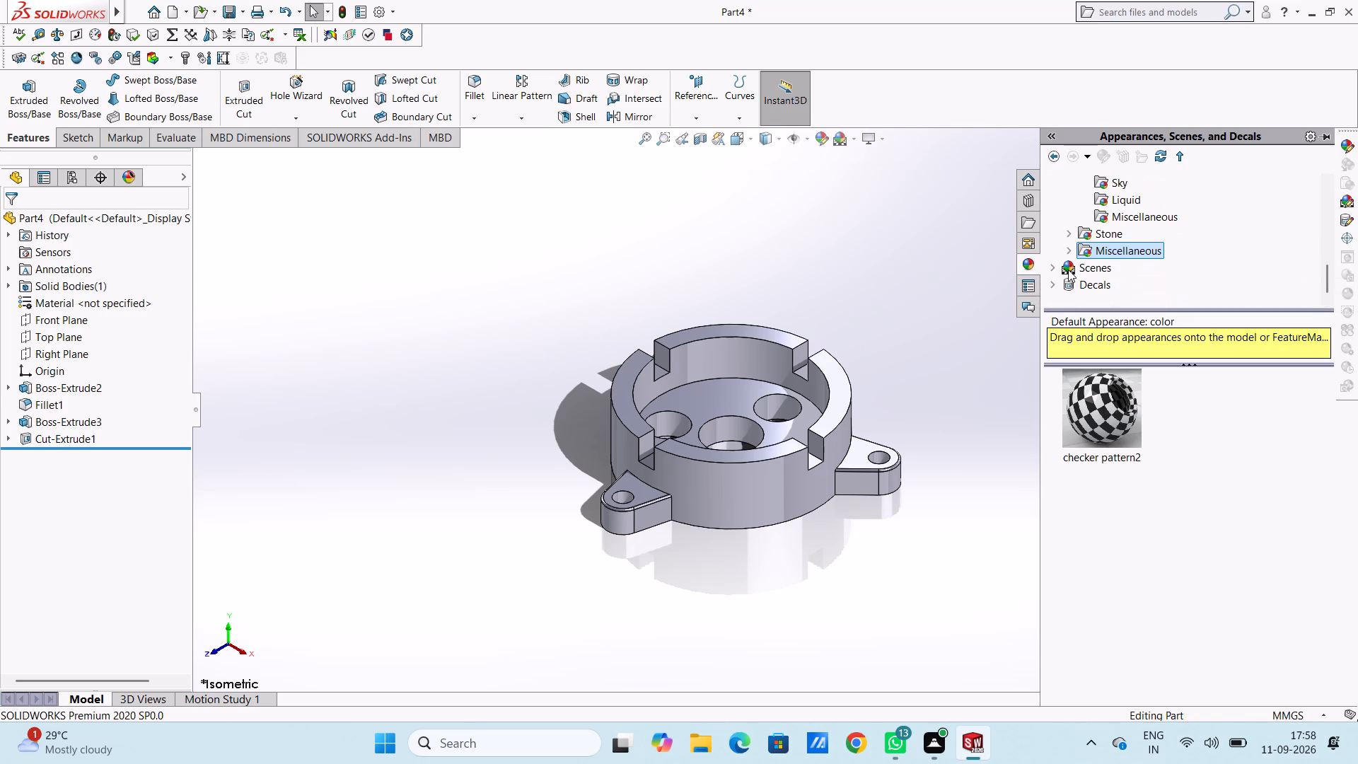
scroll(1068, 270, "up", 5)
scroll(1068, 270, "down", 3)
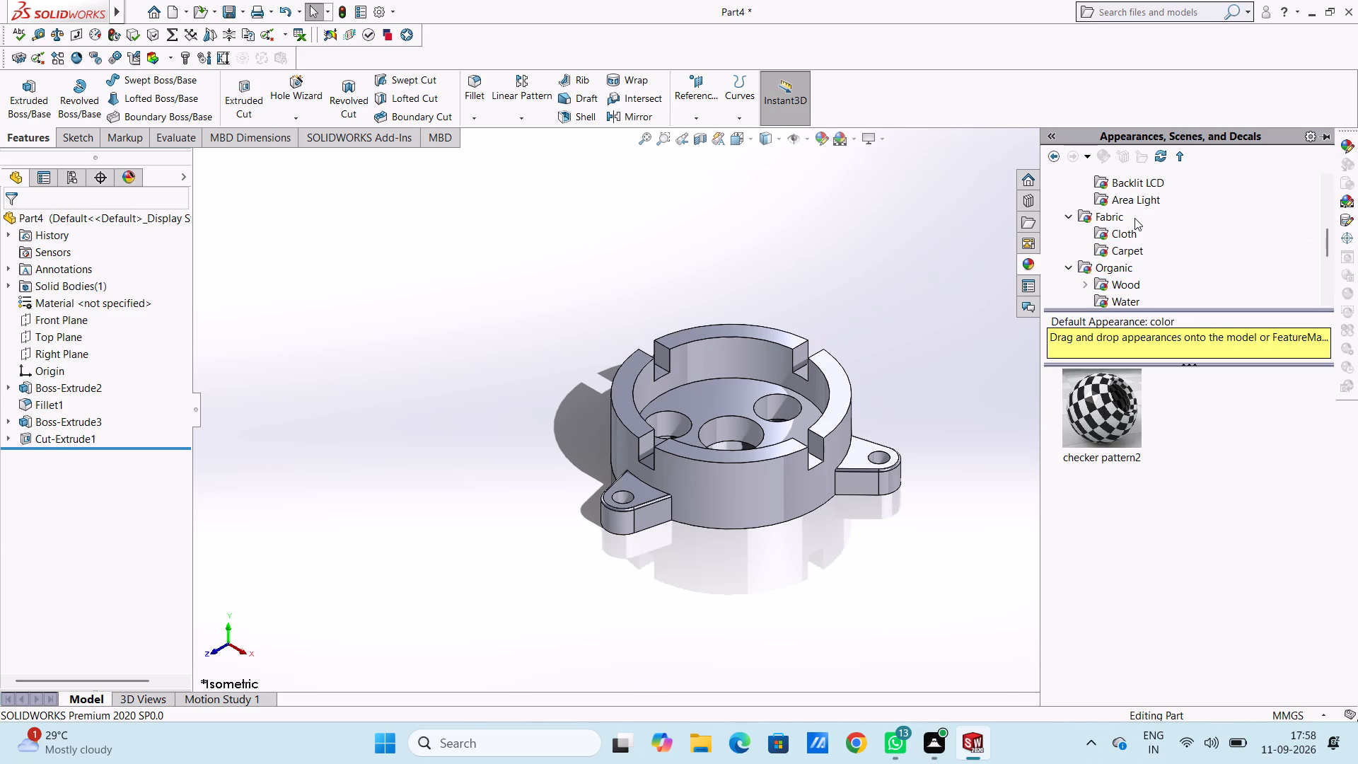
scroll(1134, 218, "up", 8)
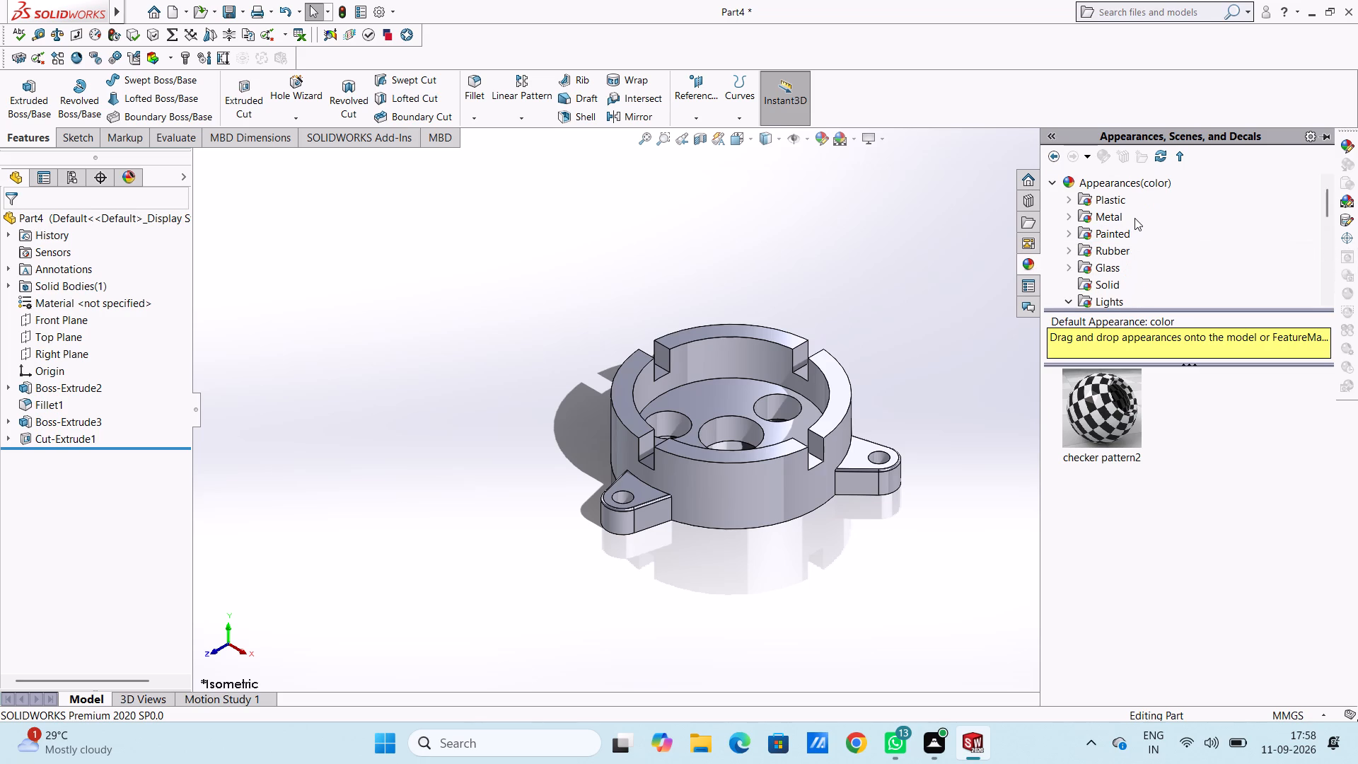
scroll(1134, 218, "up", 2)
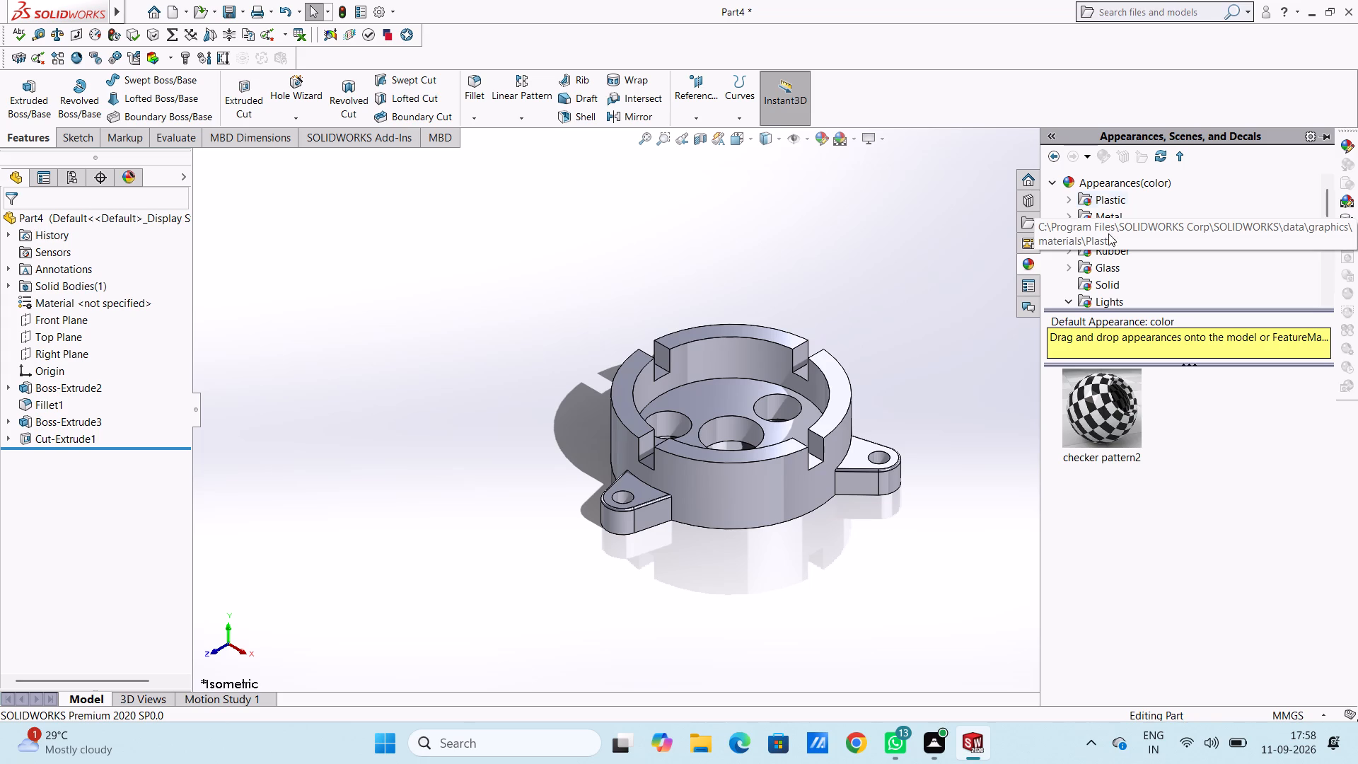
Apply the clear thick glass appearance to the whole lugged base plate feature, Boss-Extrude2.
left_click(1108, 265)
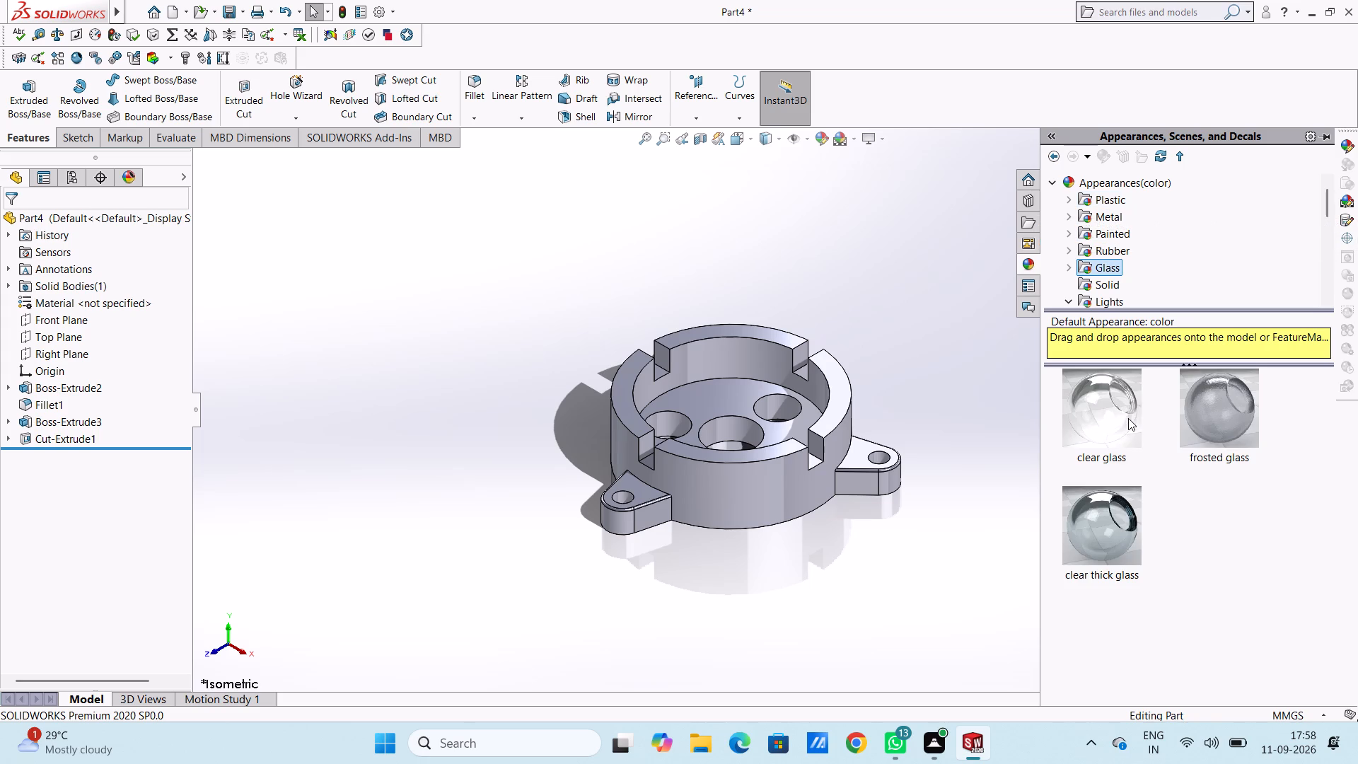
left_click(1104, 543)
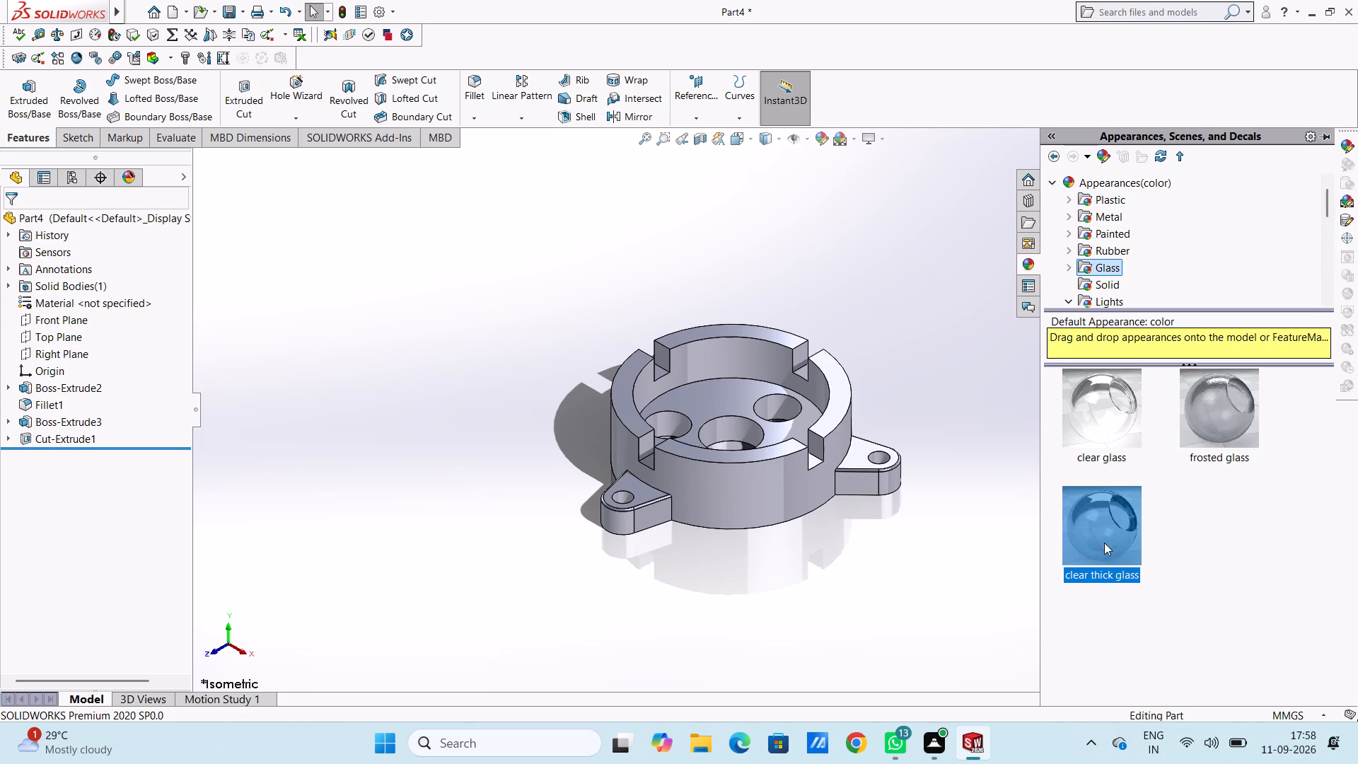
left_click_drag(1060, 528, 793, 395)
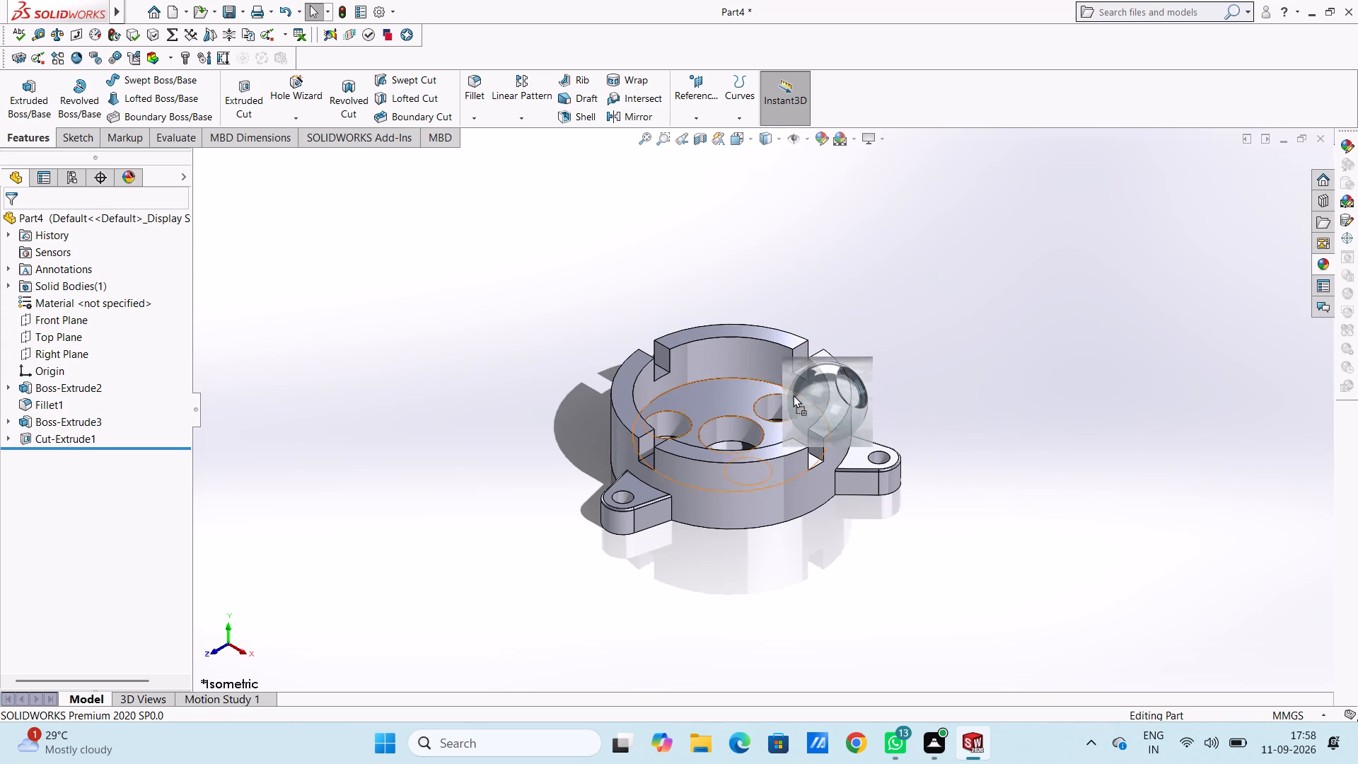
left_click_drag(793, 395, 775, 393)
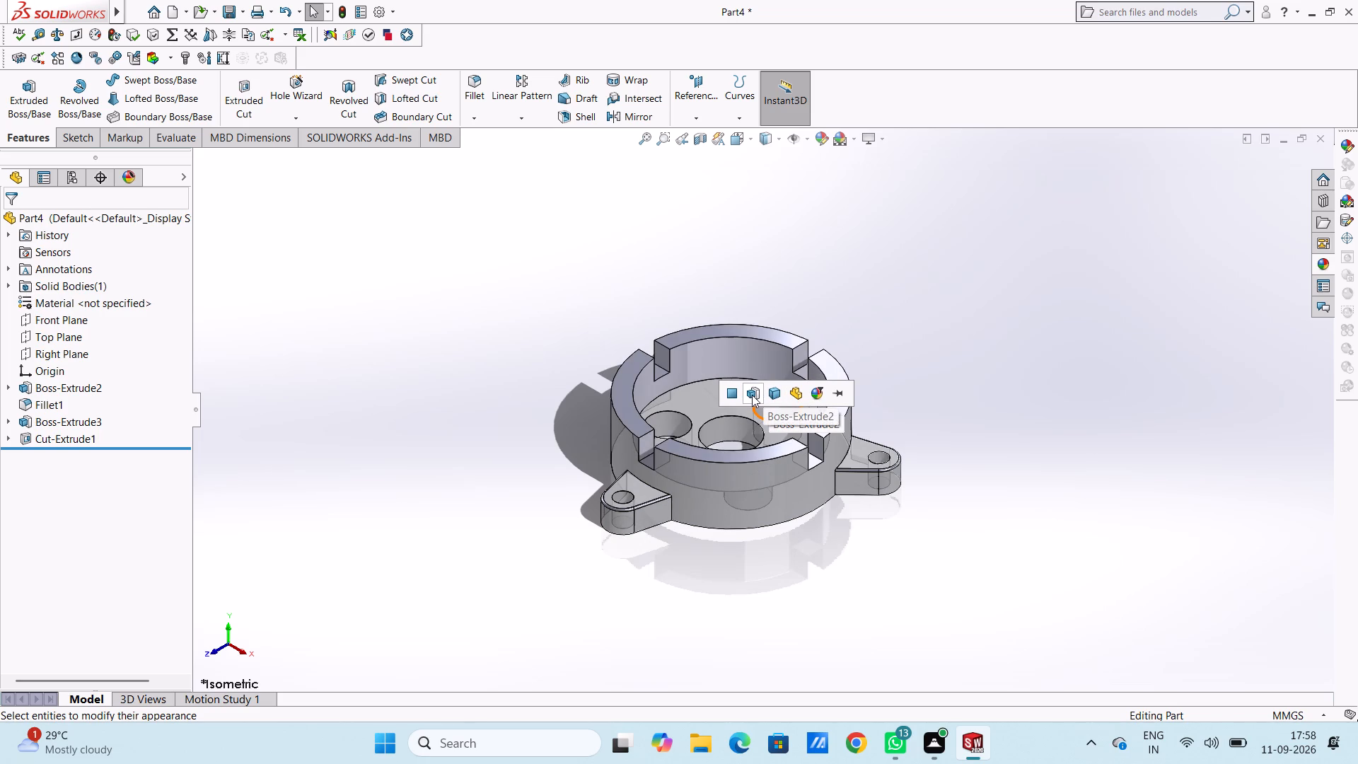
left_click(752, 395)
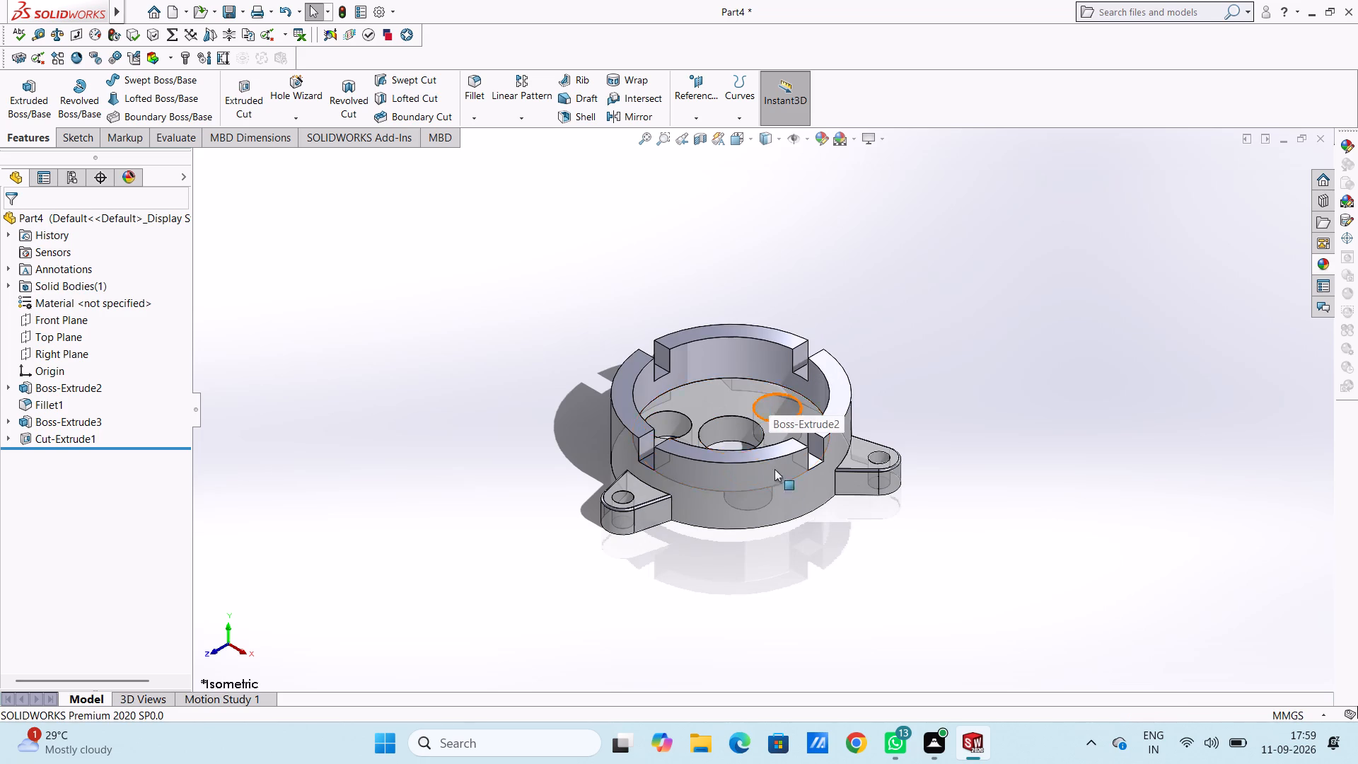
left_click(804, 546)
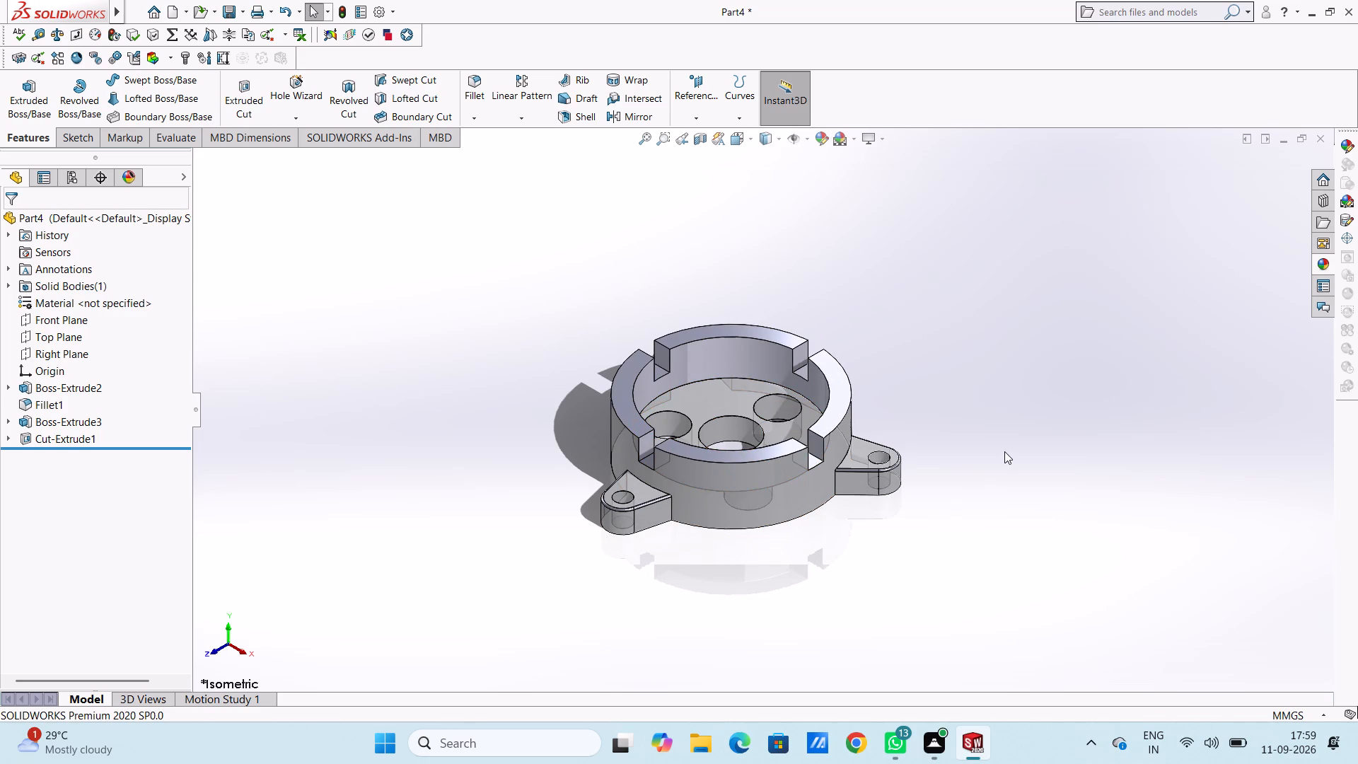
left_click(1004, 451)
Look through the appearance categories and apply the chromium plate metal appearance to only the inner face of the plate's back-right hole.
left_click(1322, 265)
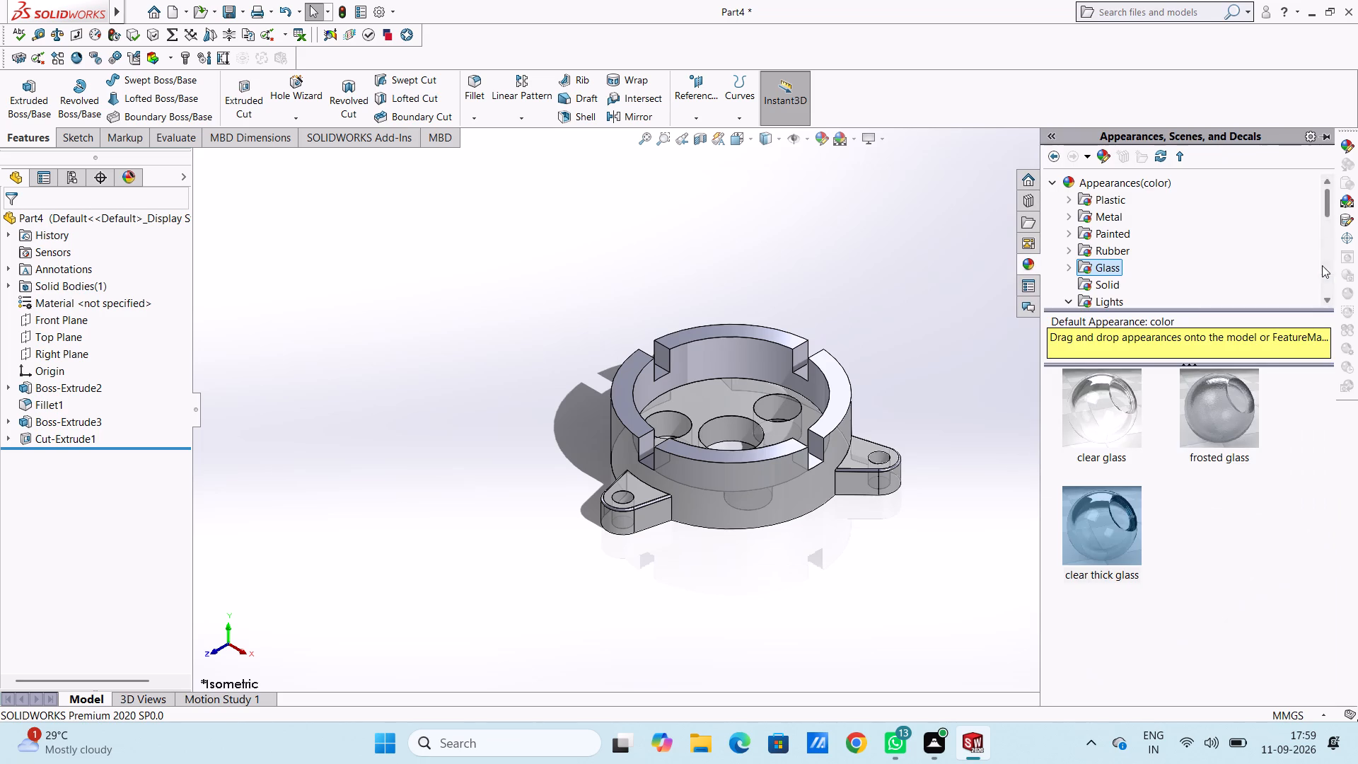
scroll(1108, 285, "left", 2)
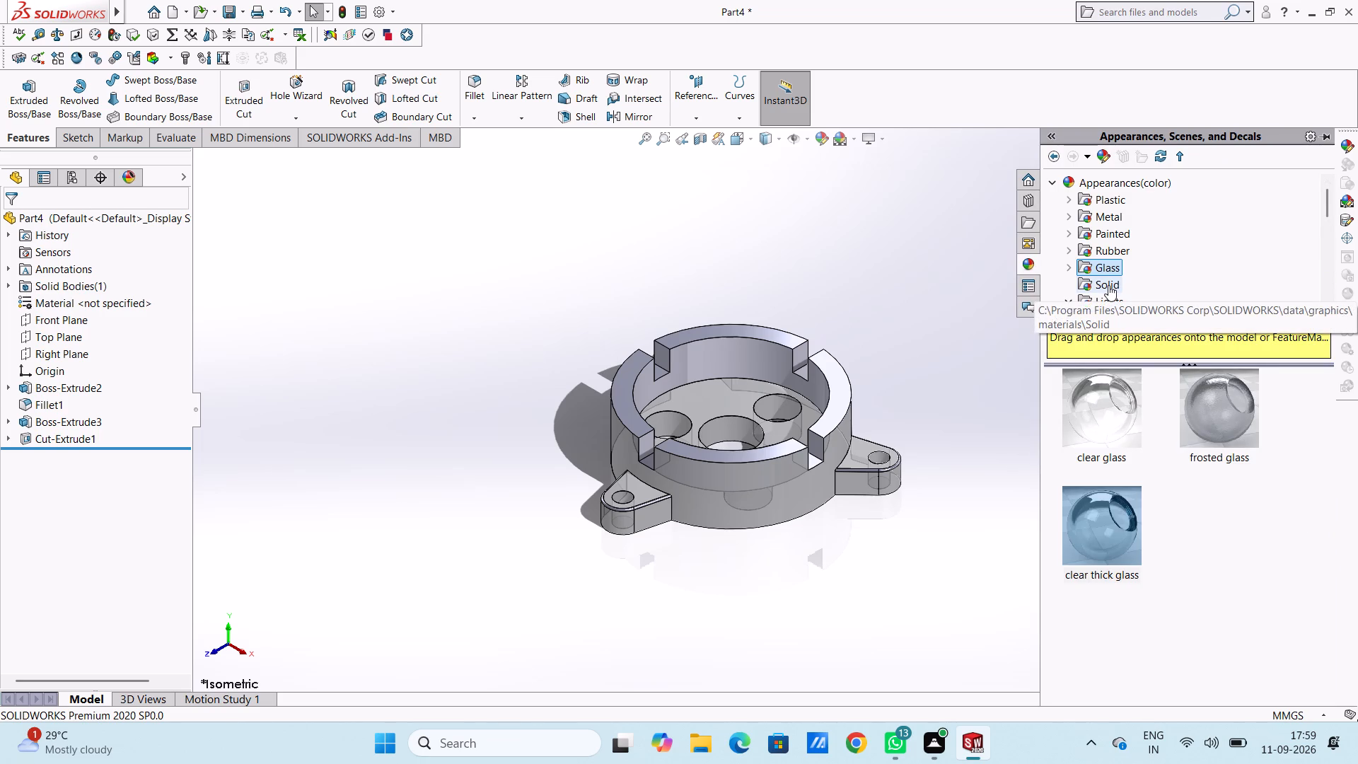
left_click(1105, 286)
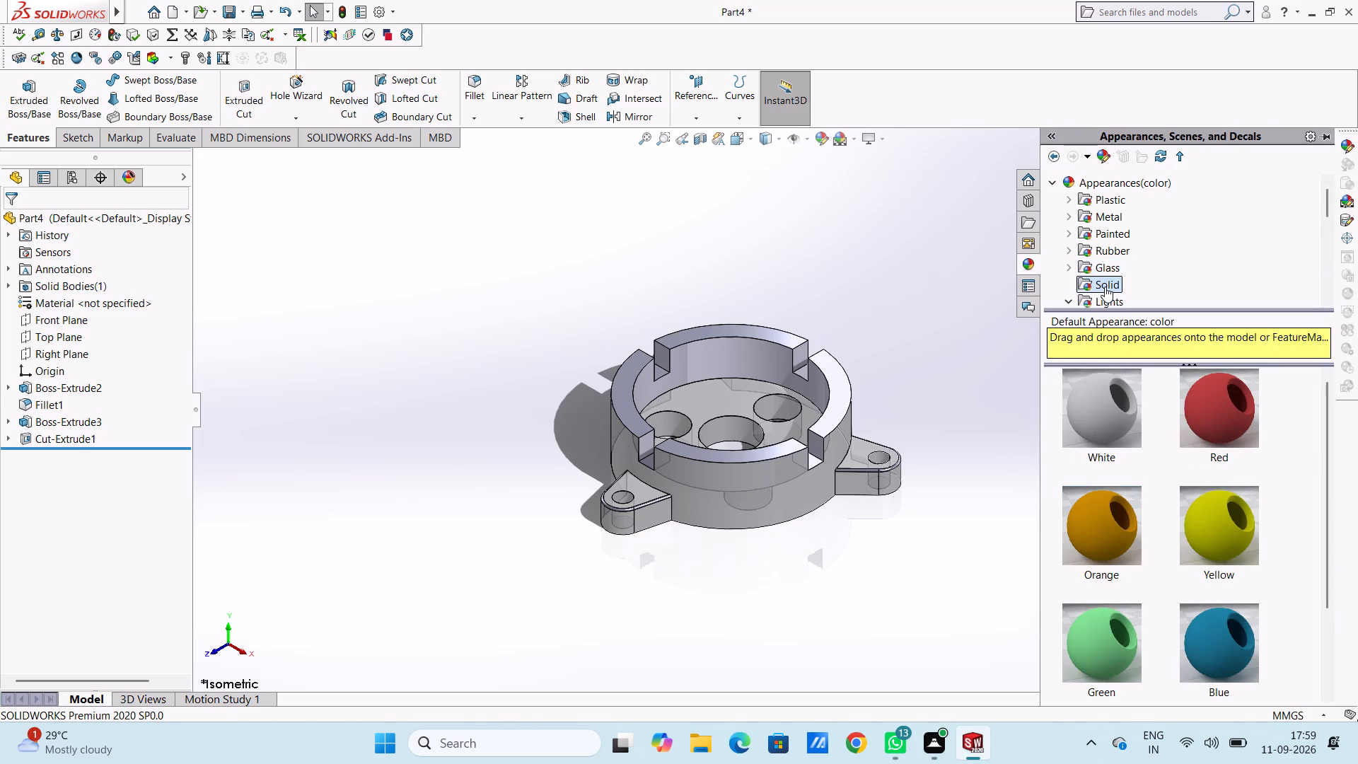
left_click(1105, 255)
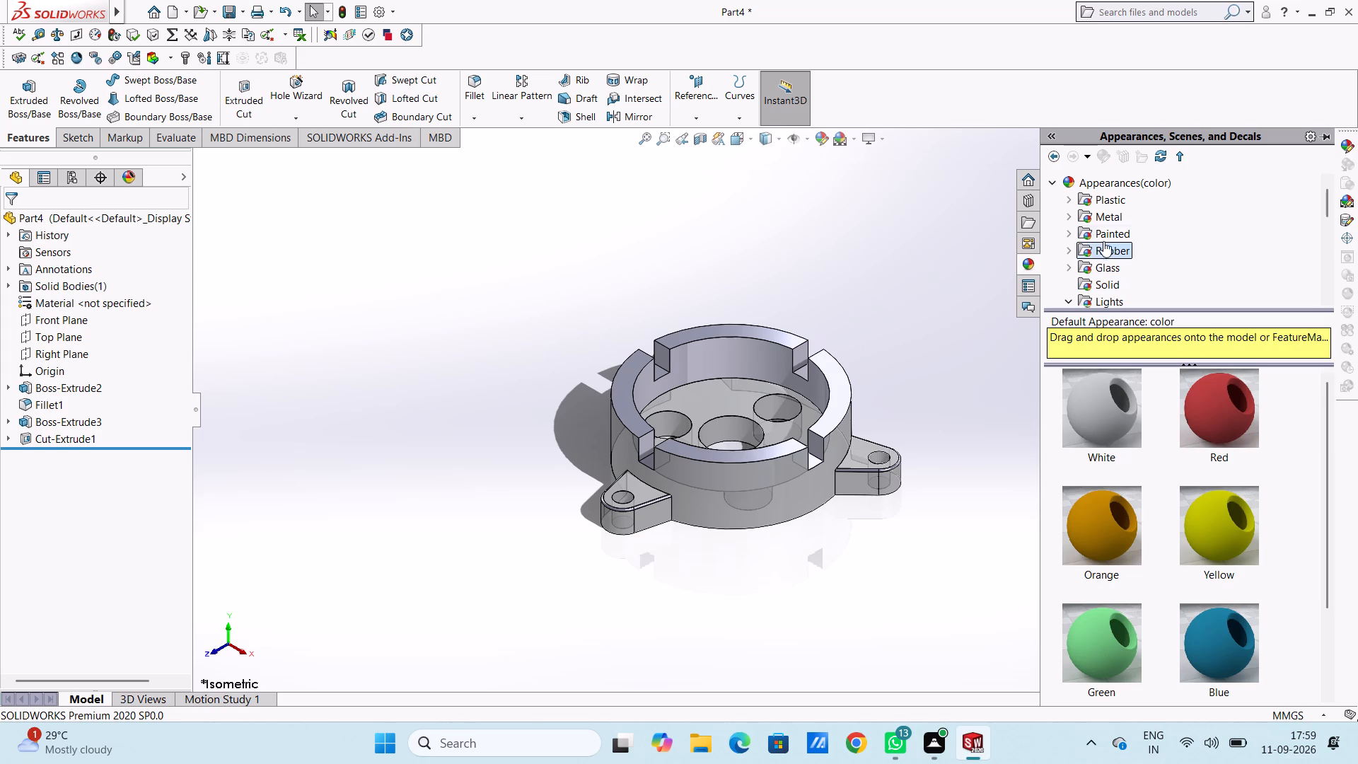
left_click(1102, 232)
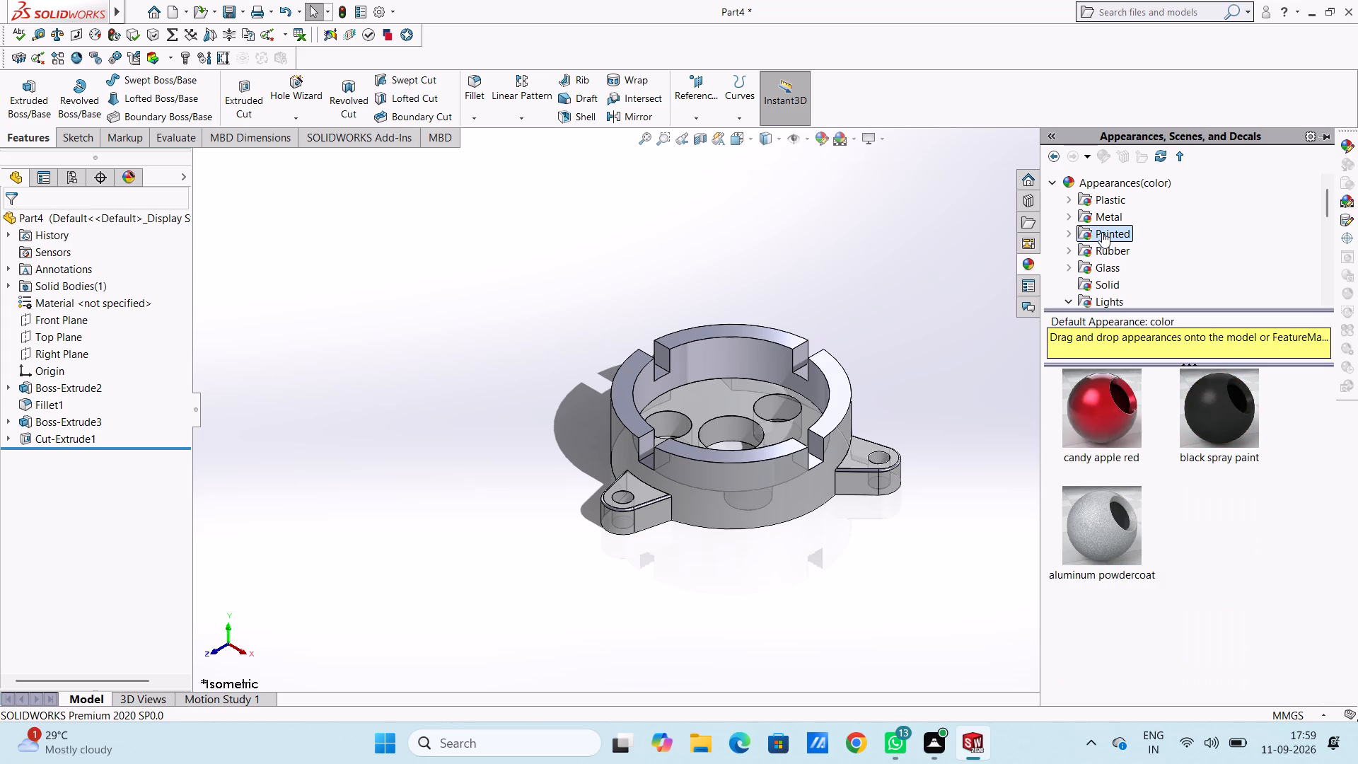
left_click(1101, 217)
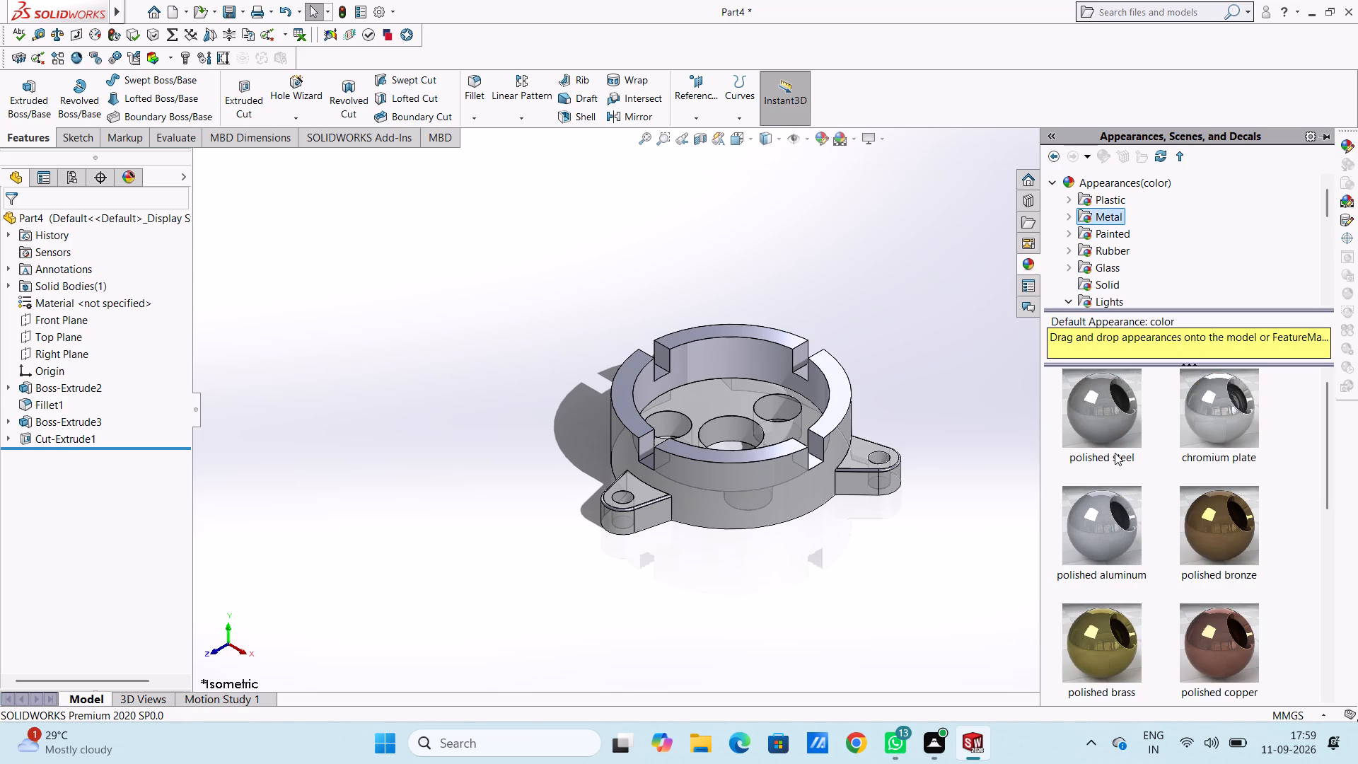
left_click(1219, 407)
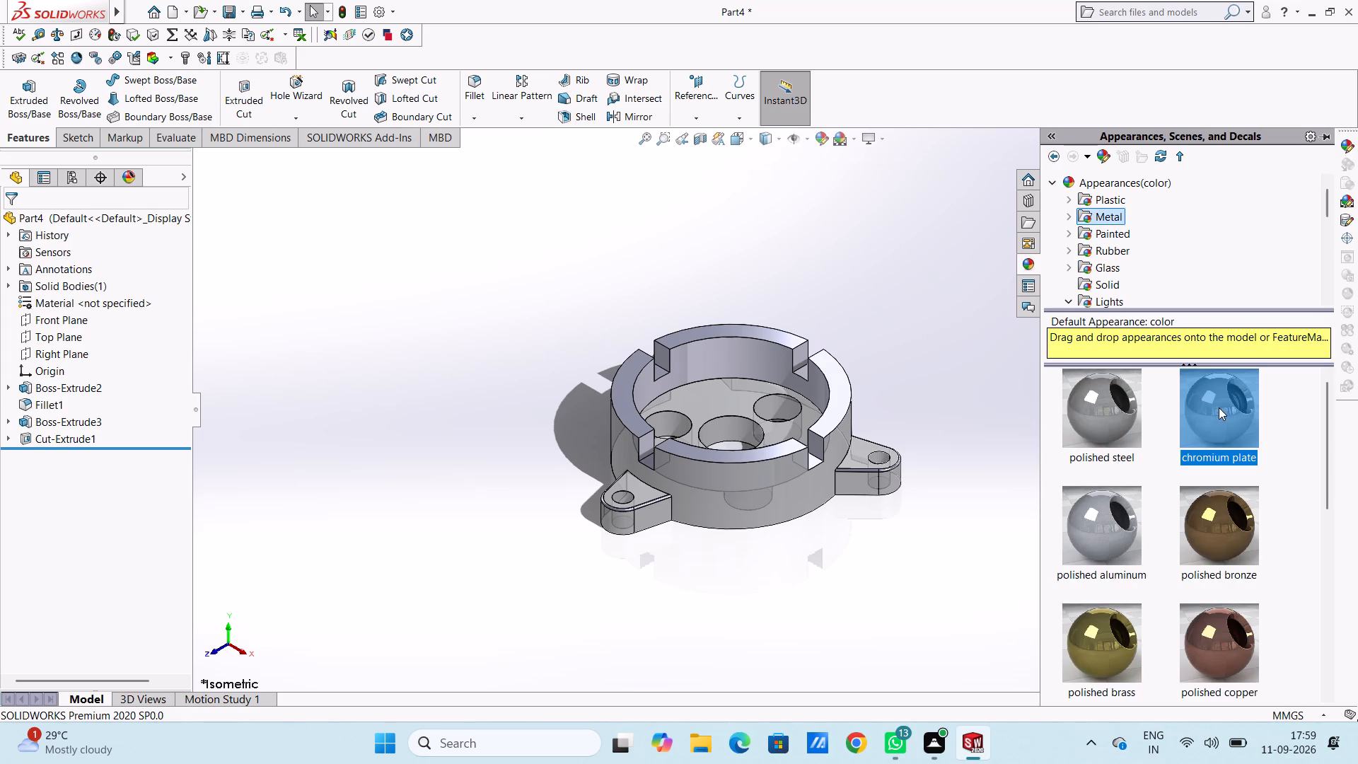
left_click_drag(1203, 411, 869, 366)
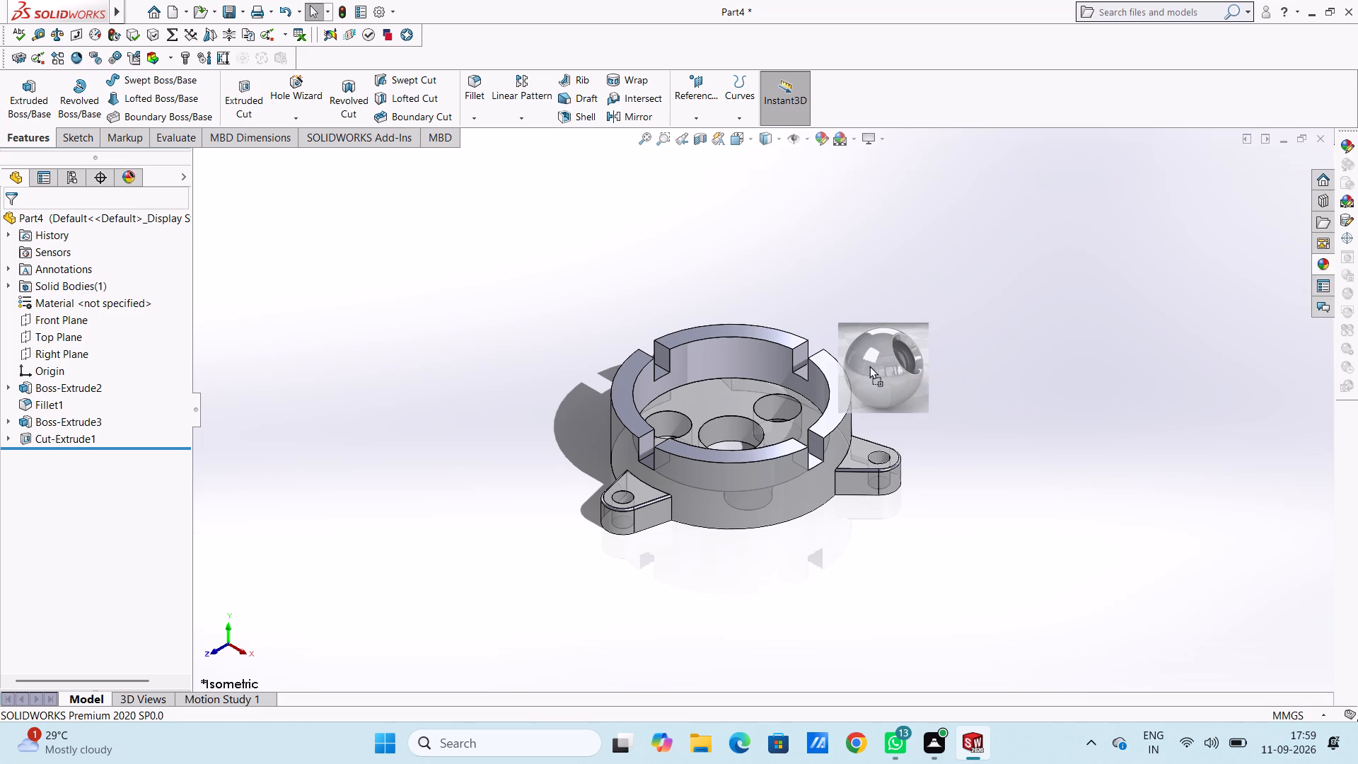
left_click_drag(869, 366, 786, 400)
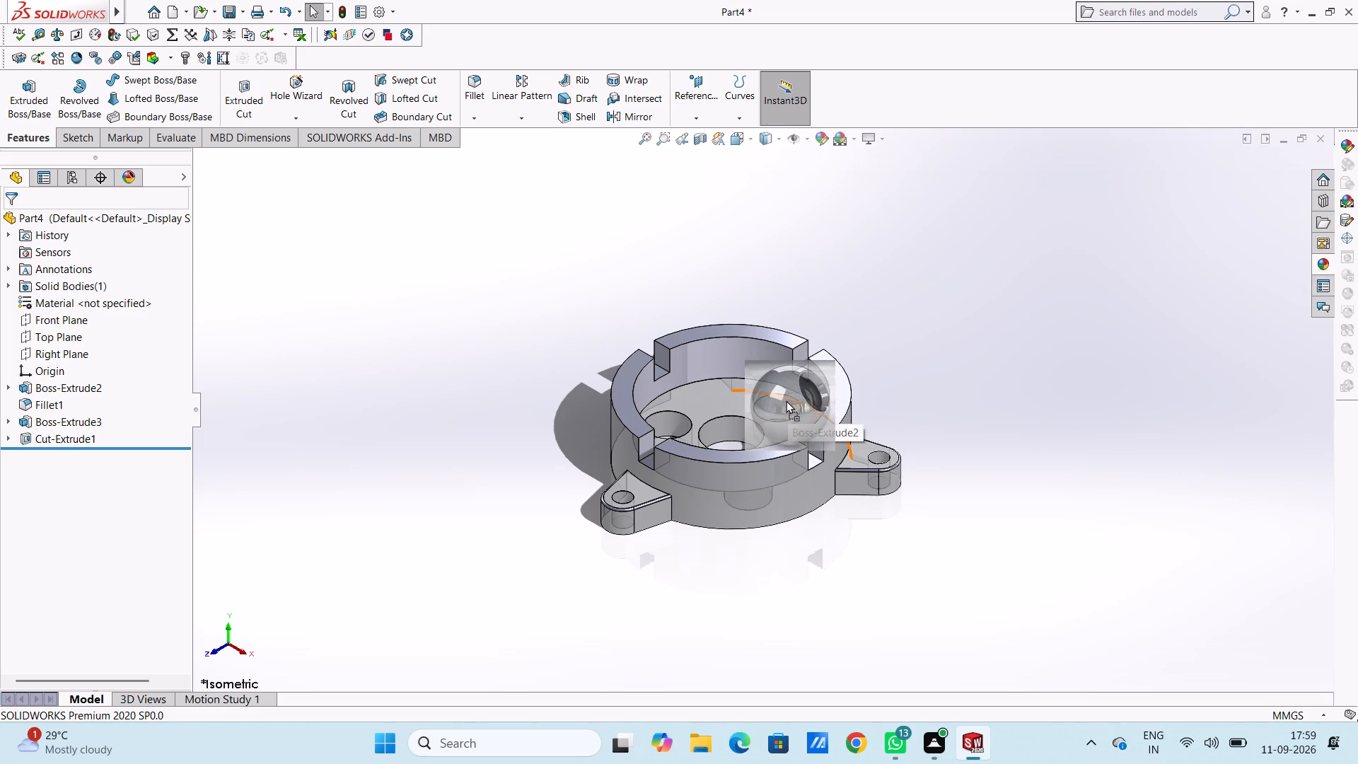
left_click_drag(786, 400, 788, 405)
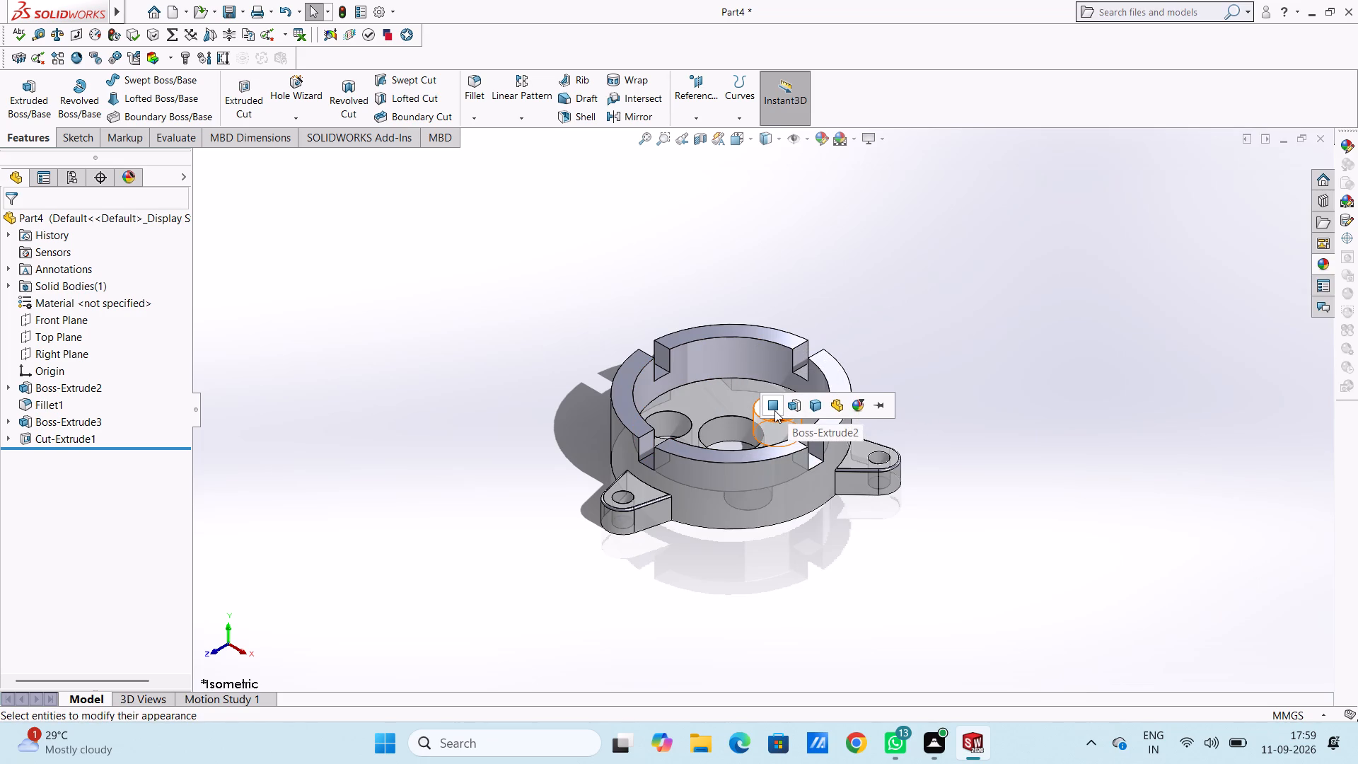
left_click(774, 410)
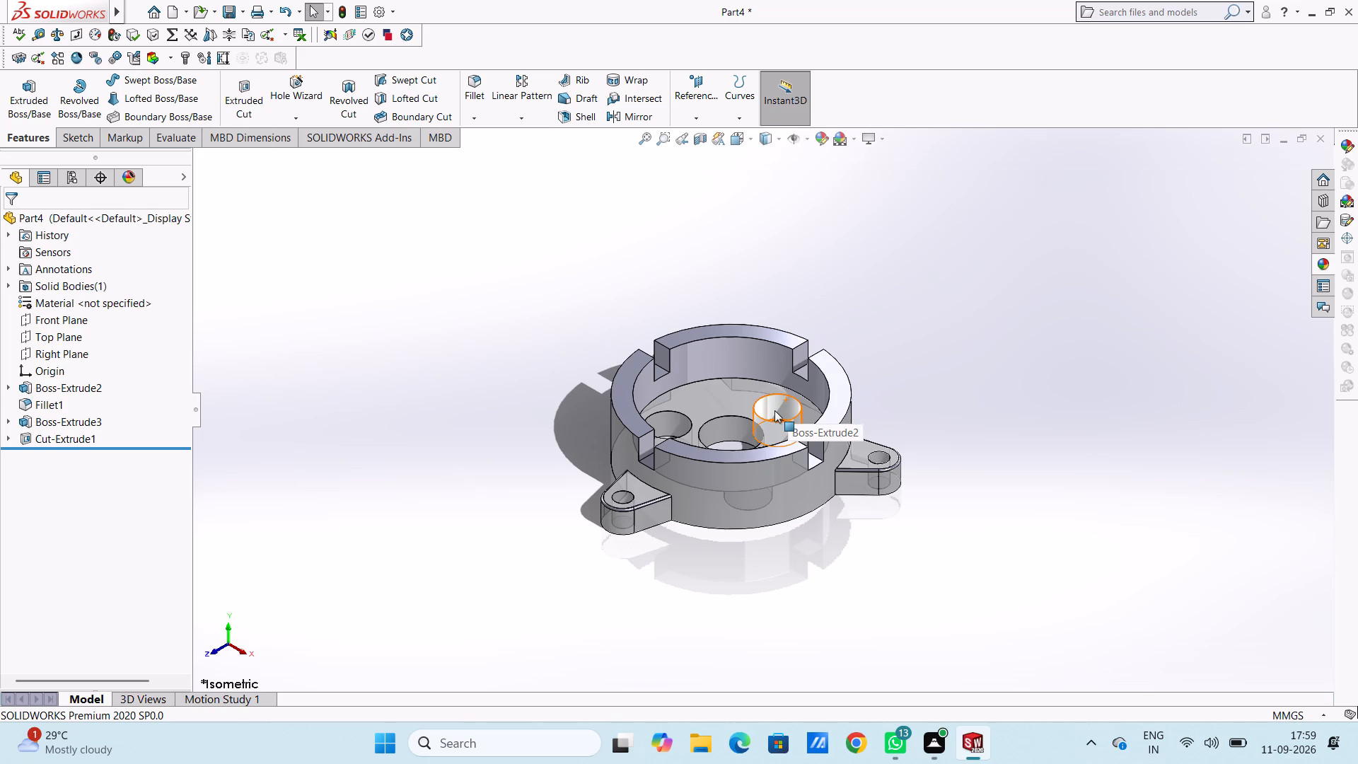
left_click(1016, 370)
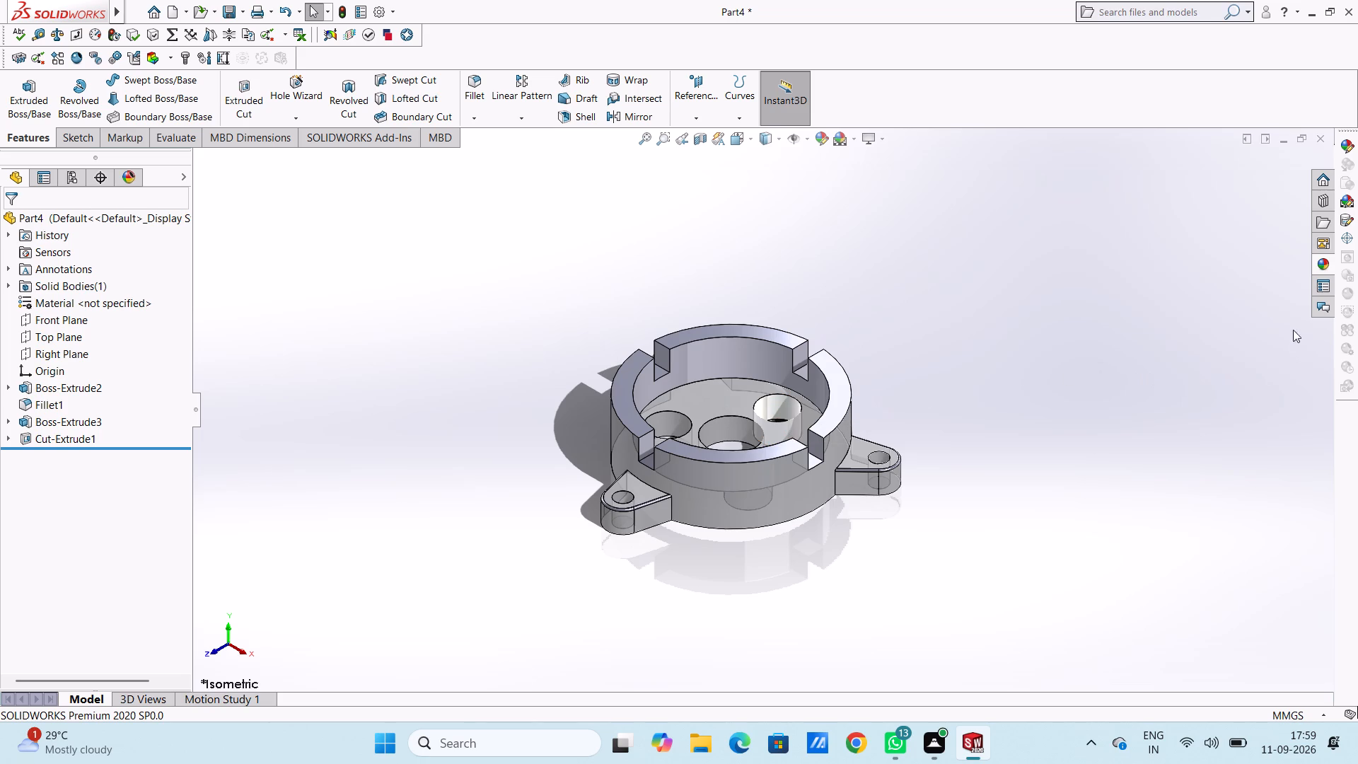
Apply the polished aluminum appearance to only the inner face of the plate's back-right hole.
left_click(1325, 265)
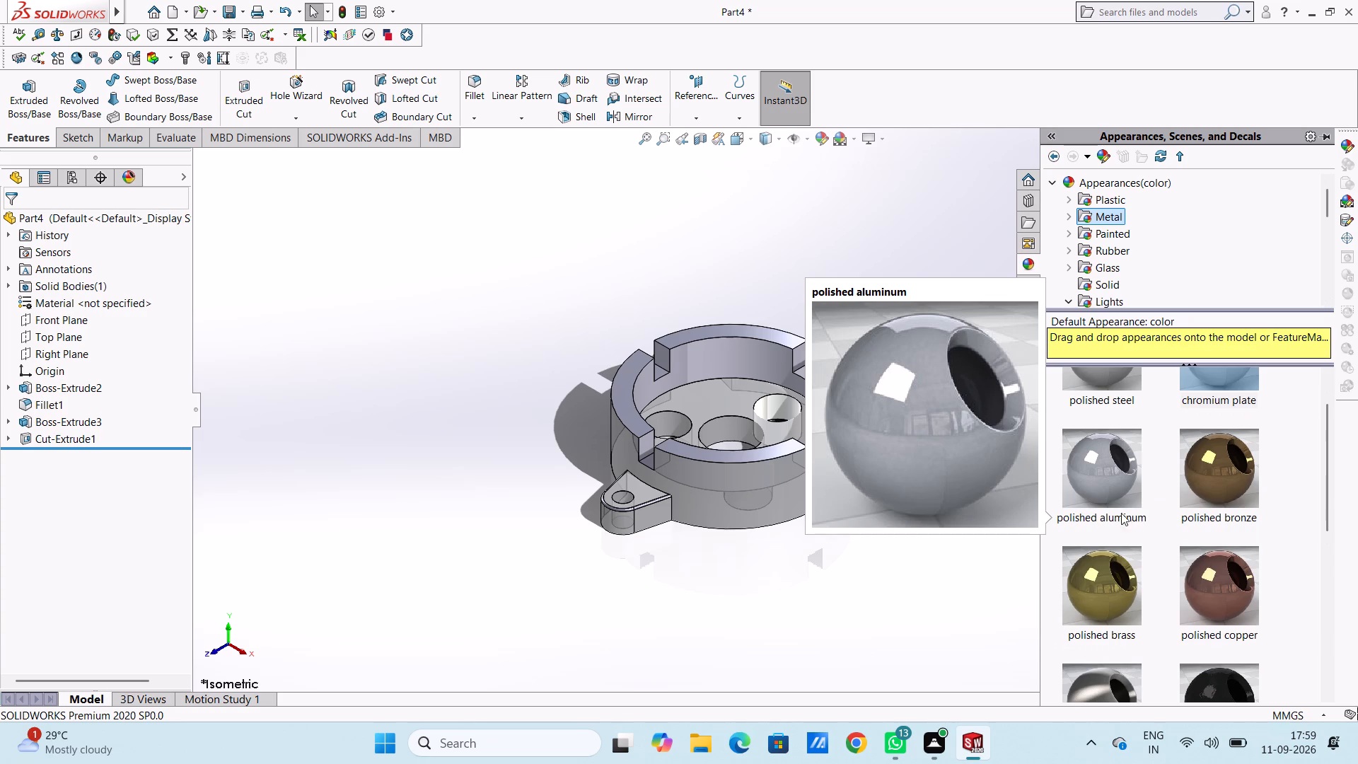
left_click(1081, 468)
left_click_drag(1075, 468, 1001, 448)
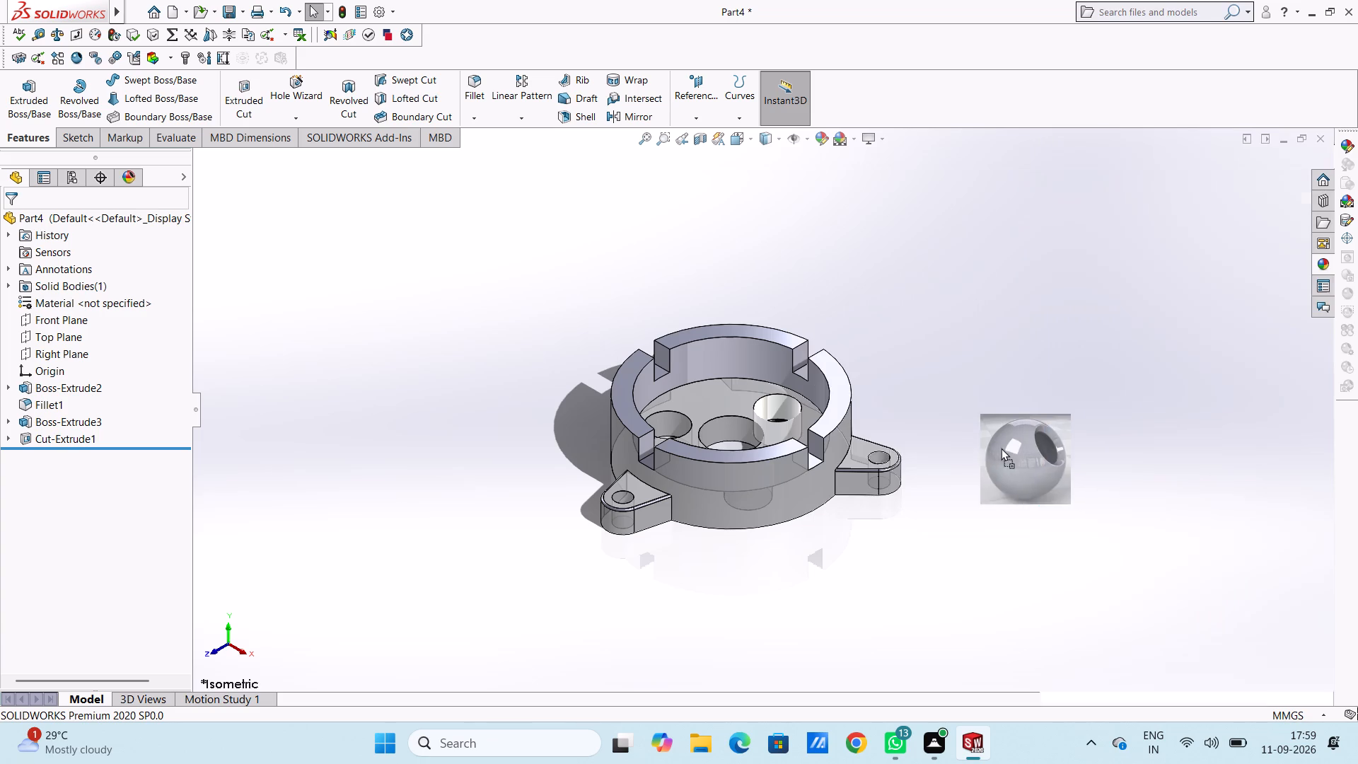
left_click_drag(1001, 448, 782, 408)
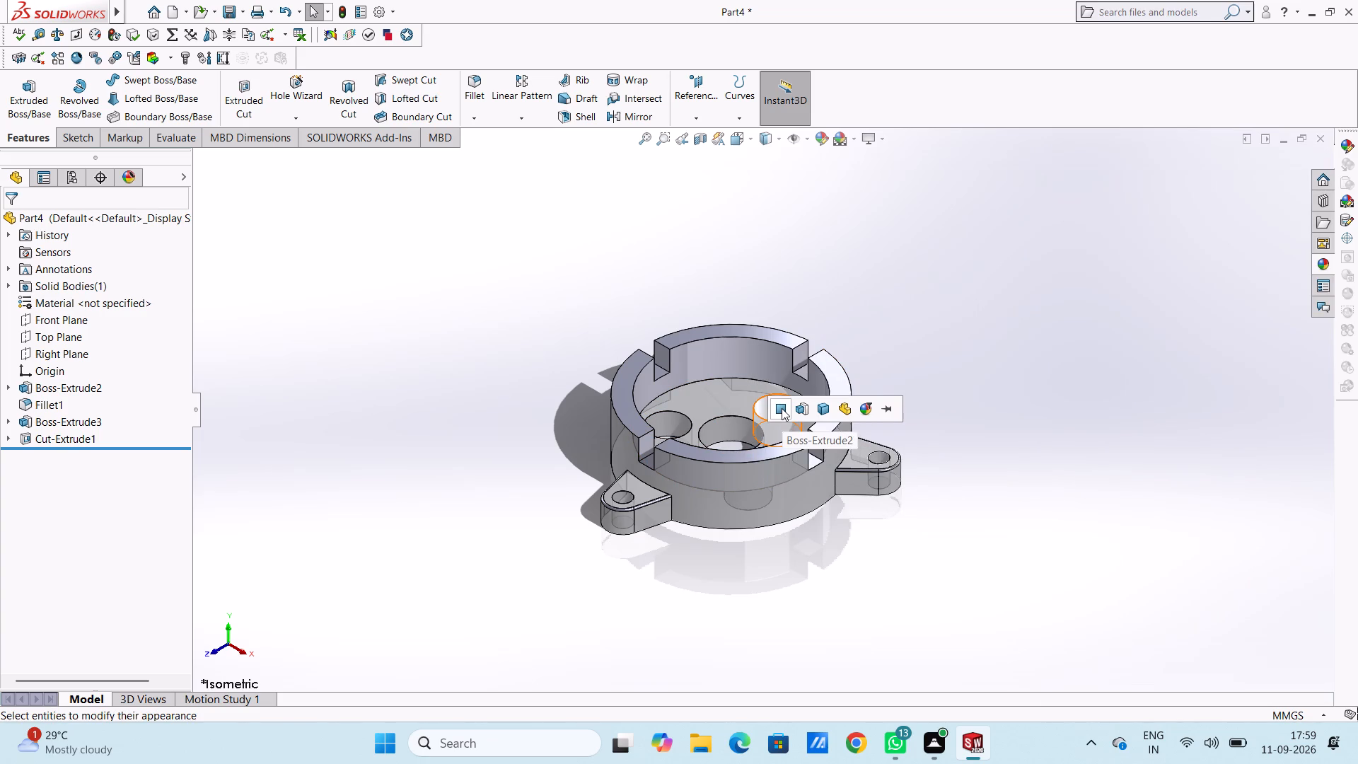
left_click(782, 408)
left_click(1038, 378)
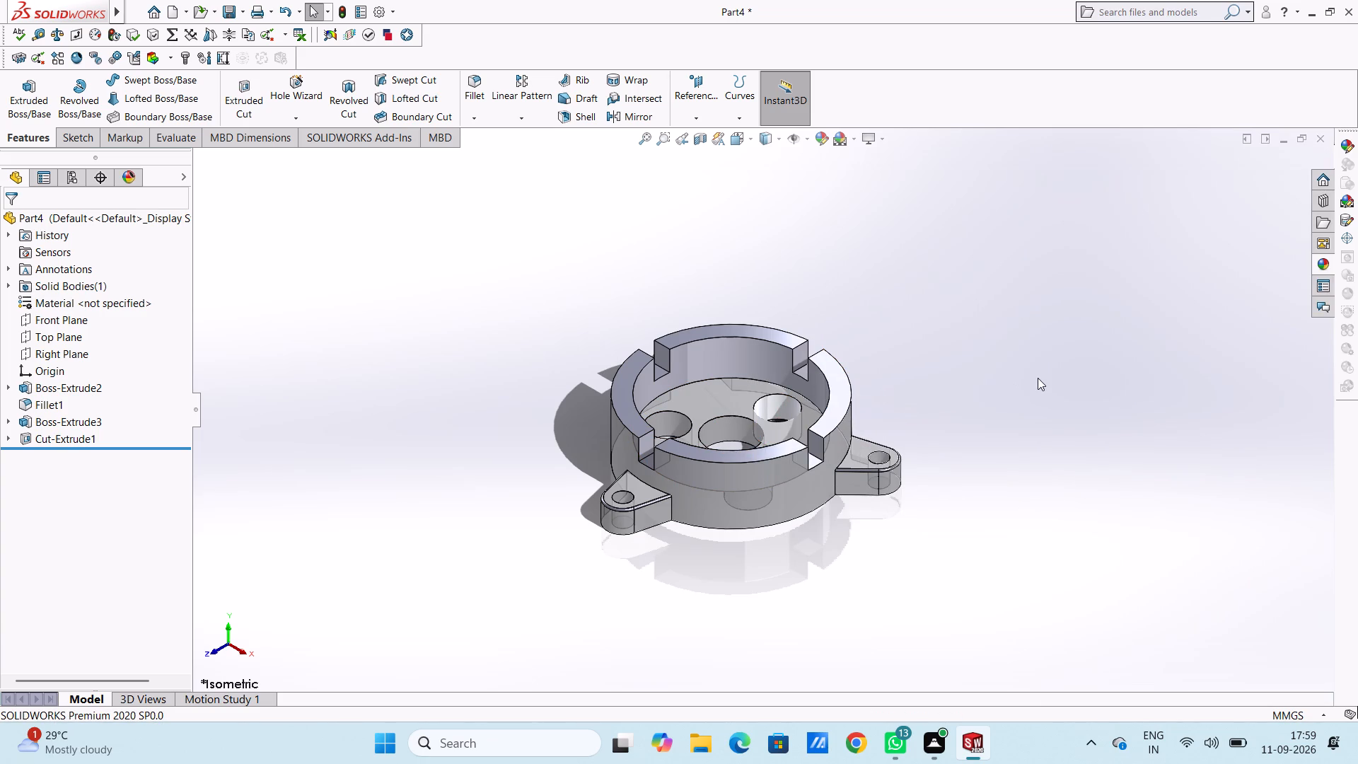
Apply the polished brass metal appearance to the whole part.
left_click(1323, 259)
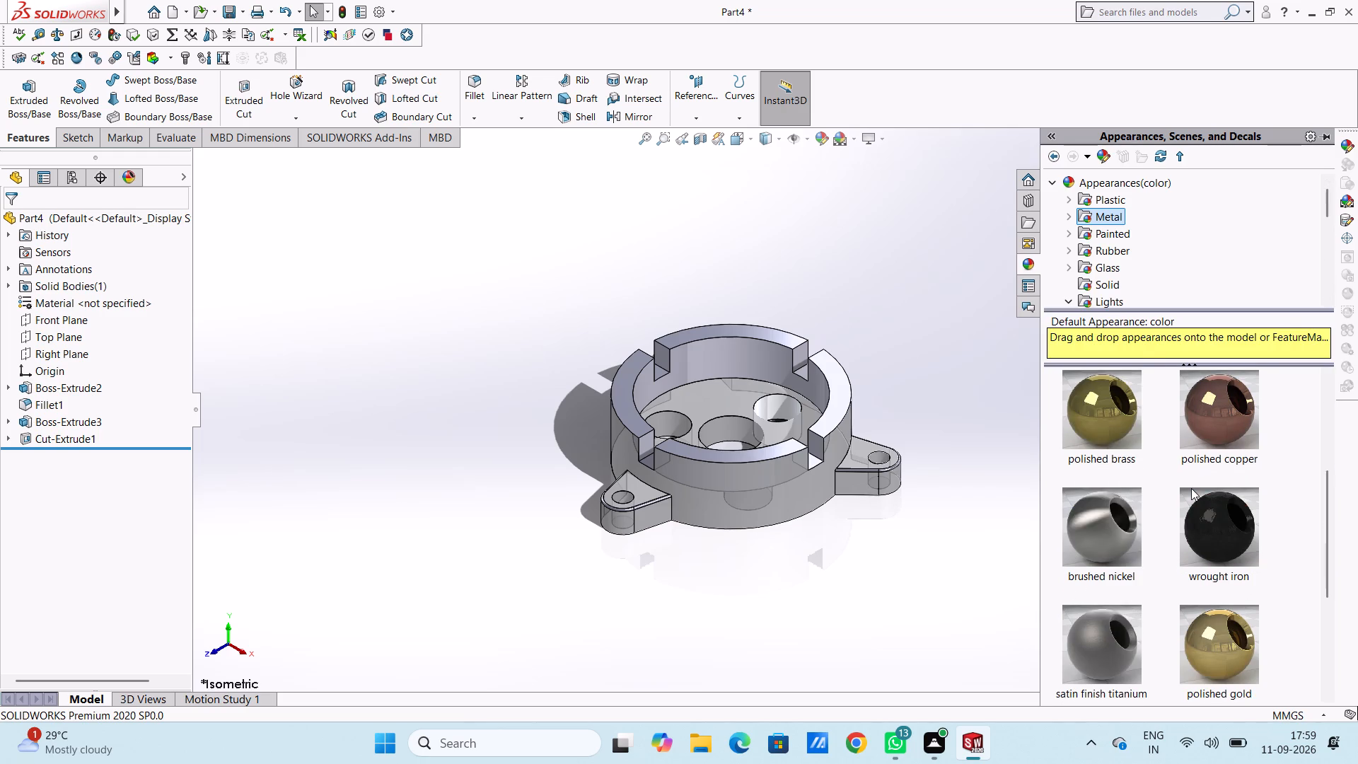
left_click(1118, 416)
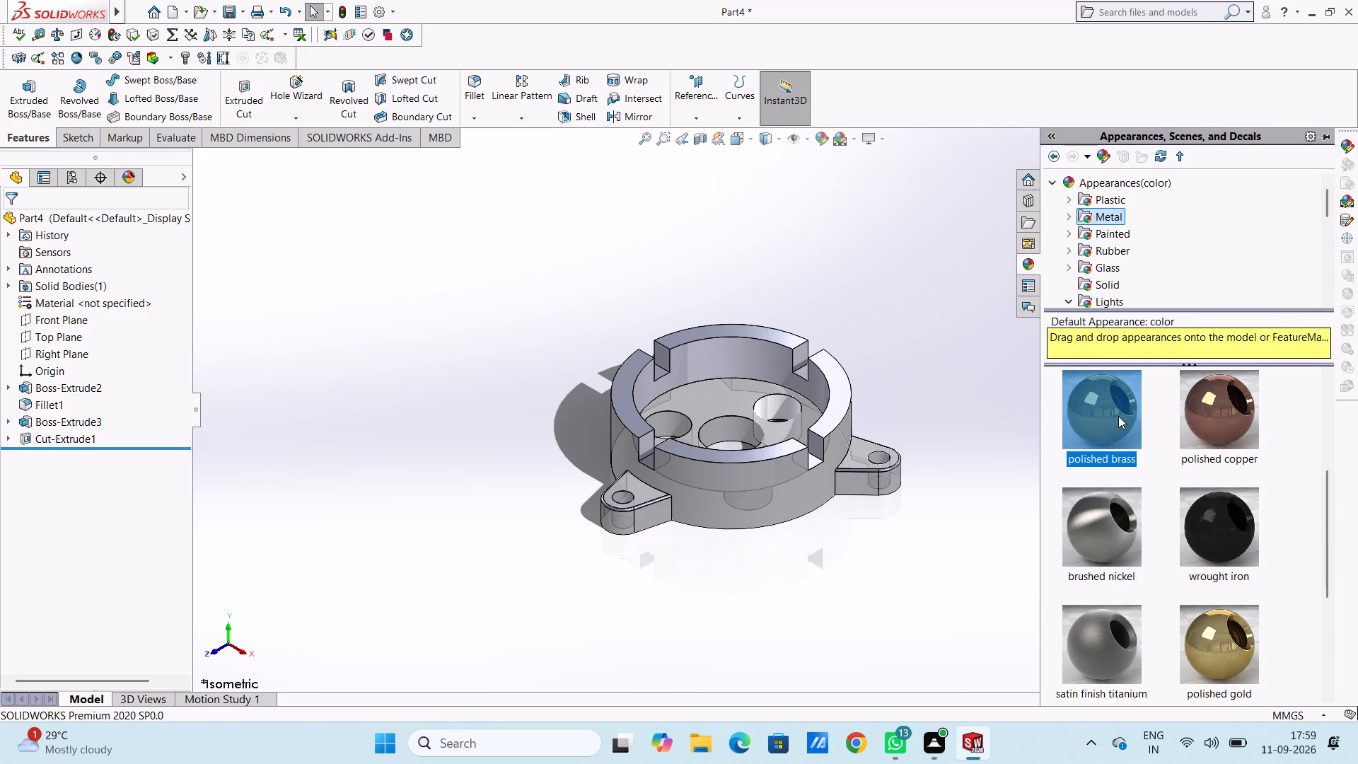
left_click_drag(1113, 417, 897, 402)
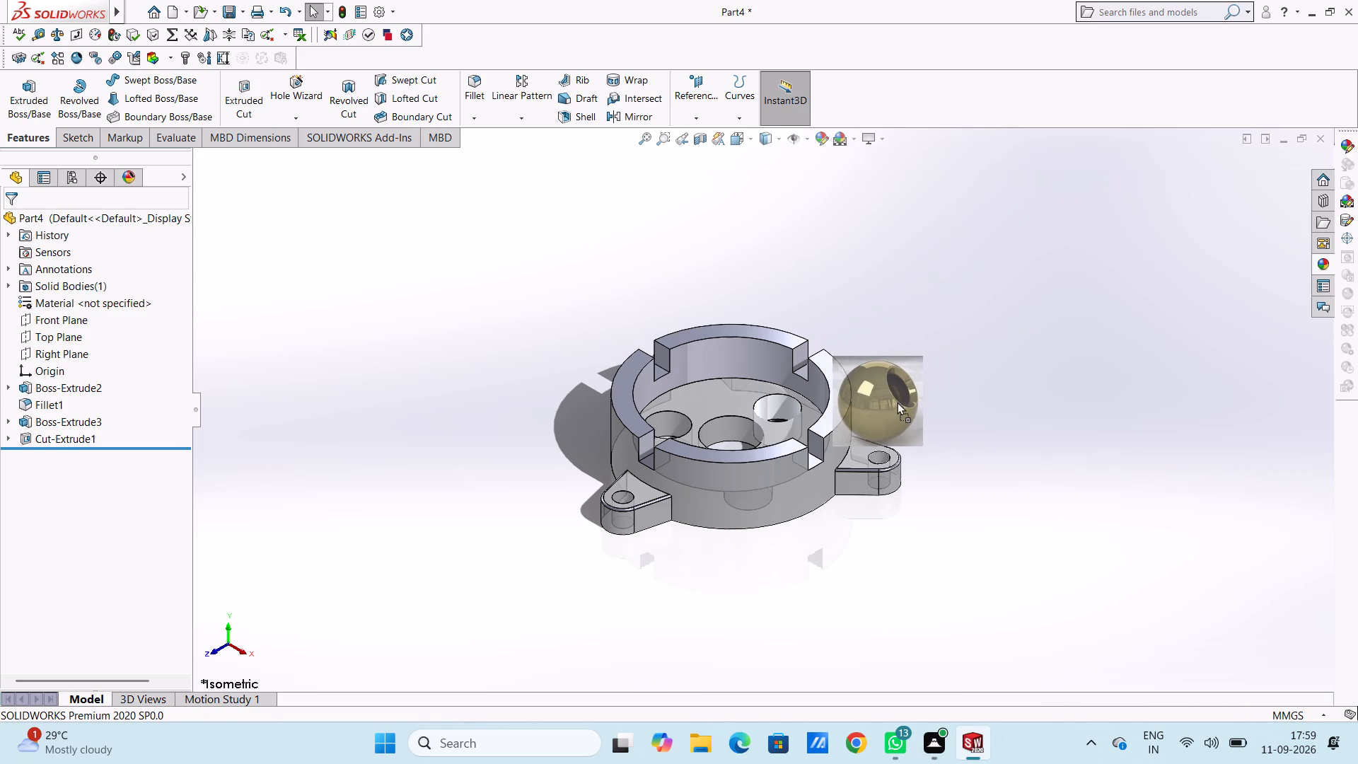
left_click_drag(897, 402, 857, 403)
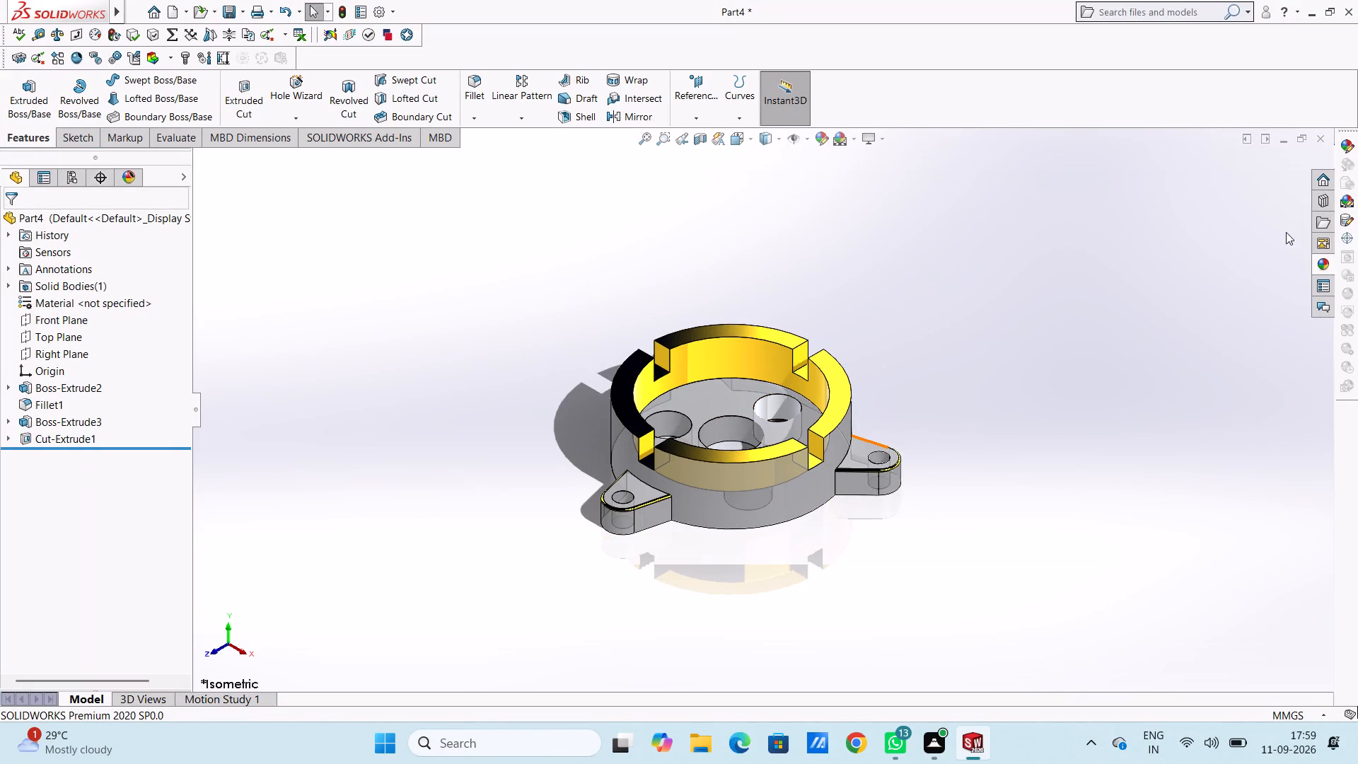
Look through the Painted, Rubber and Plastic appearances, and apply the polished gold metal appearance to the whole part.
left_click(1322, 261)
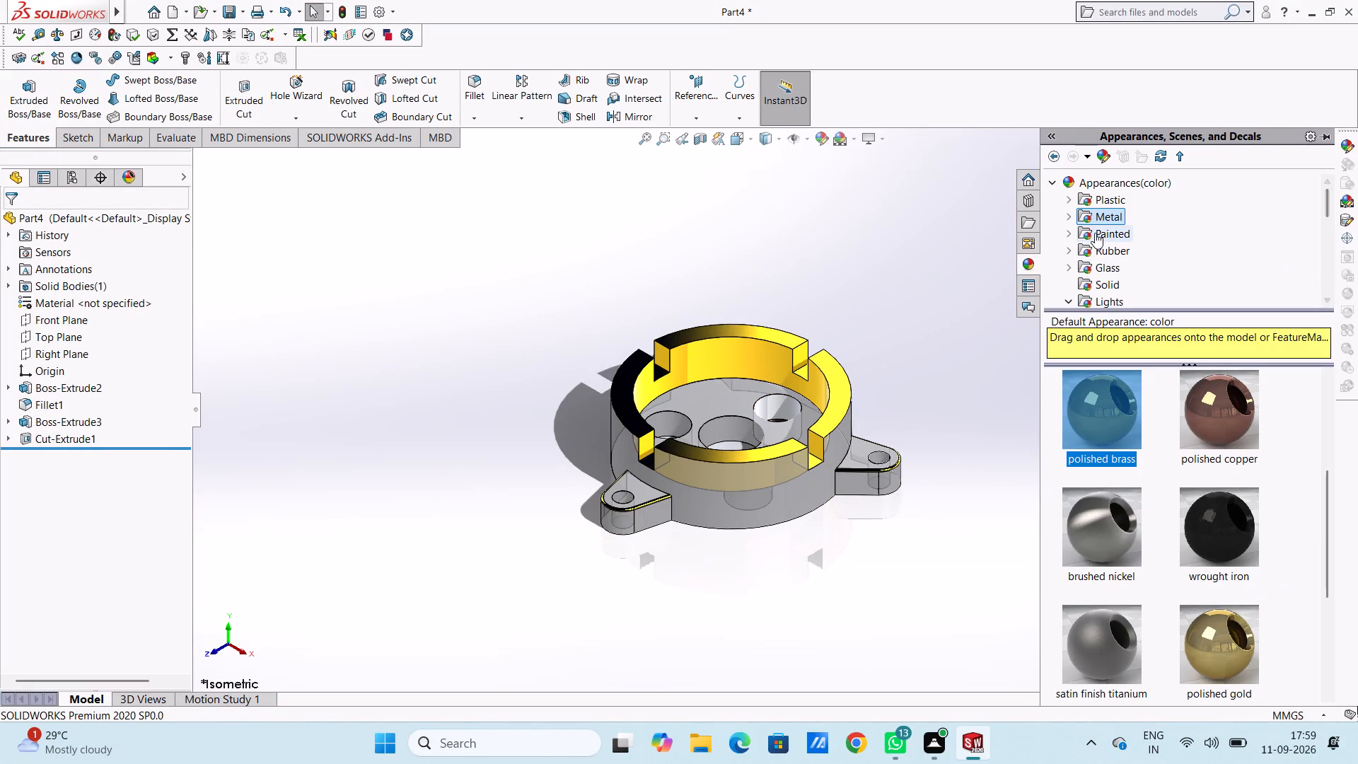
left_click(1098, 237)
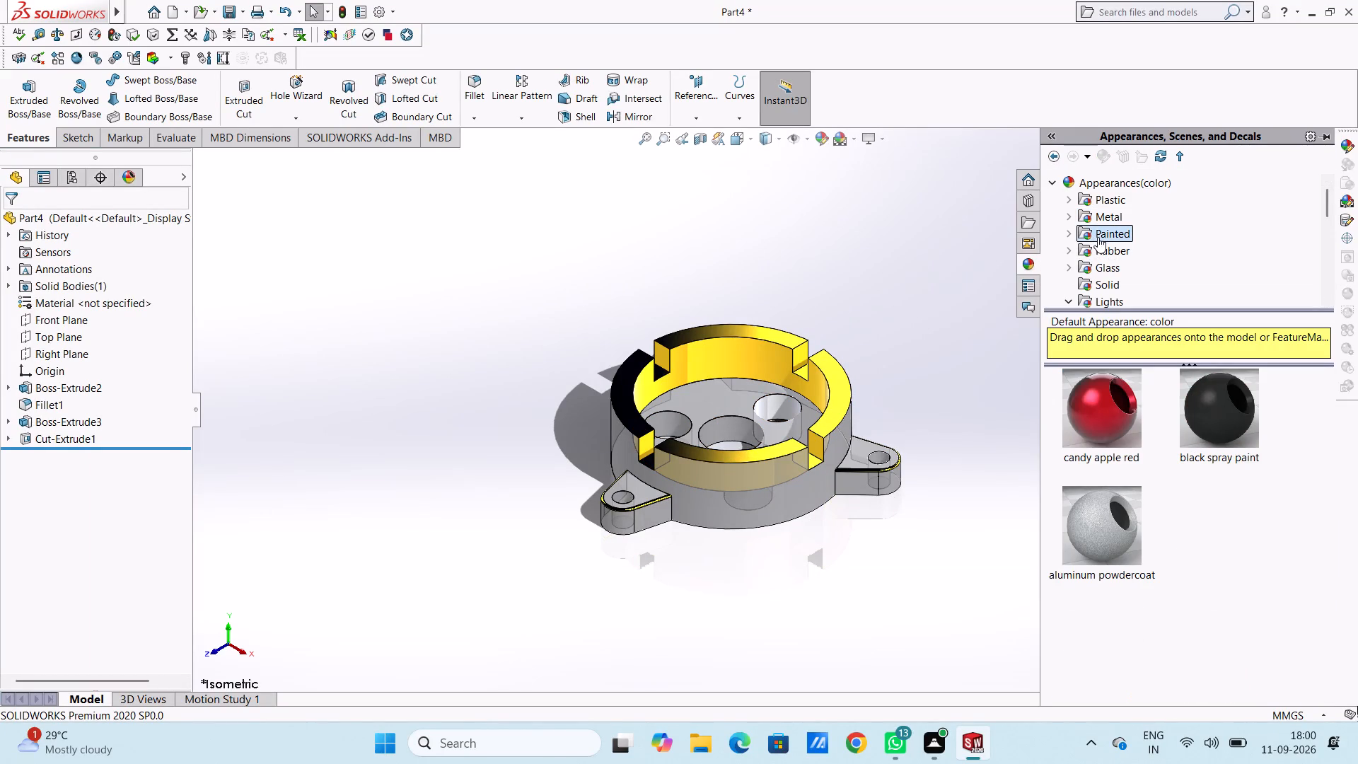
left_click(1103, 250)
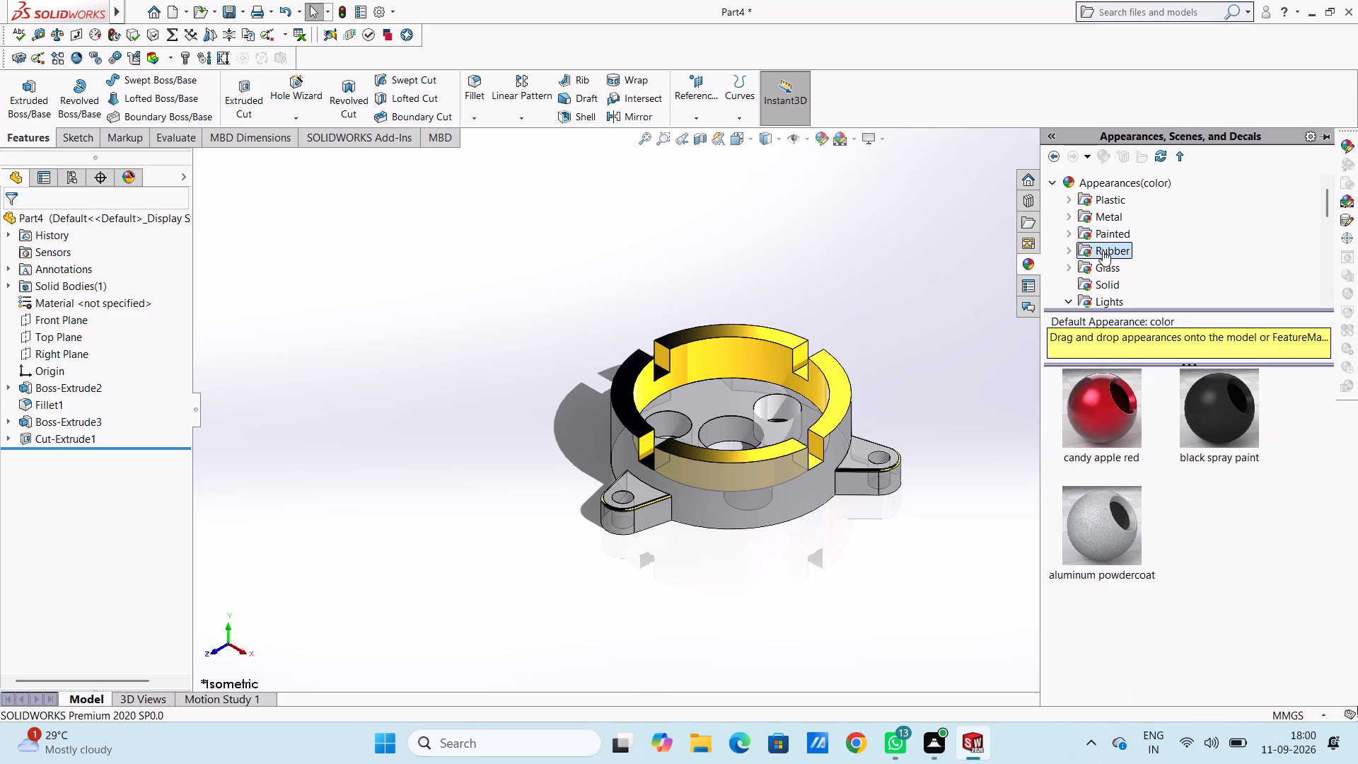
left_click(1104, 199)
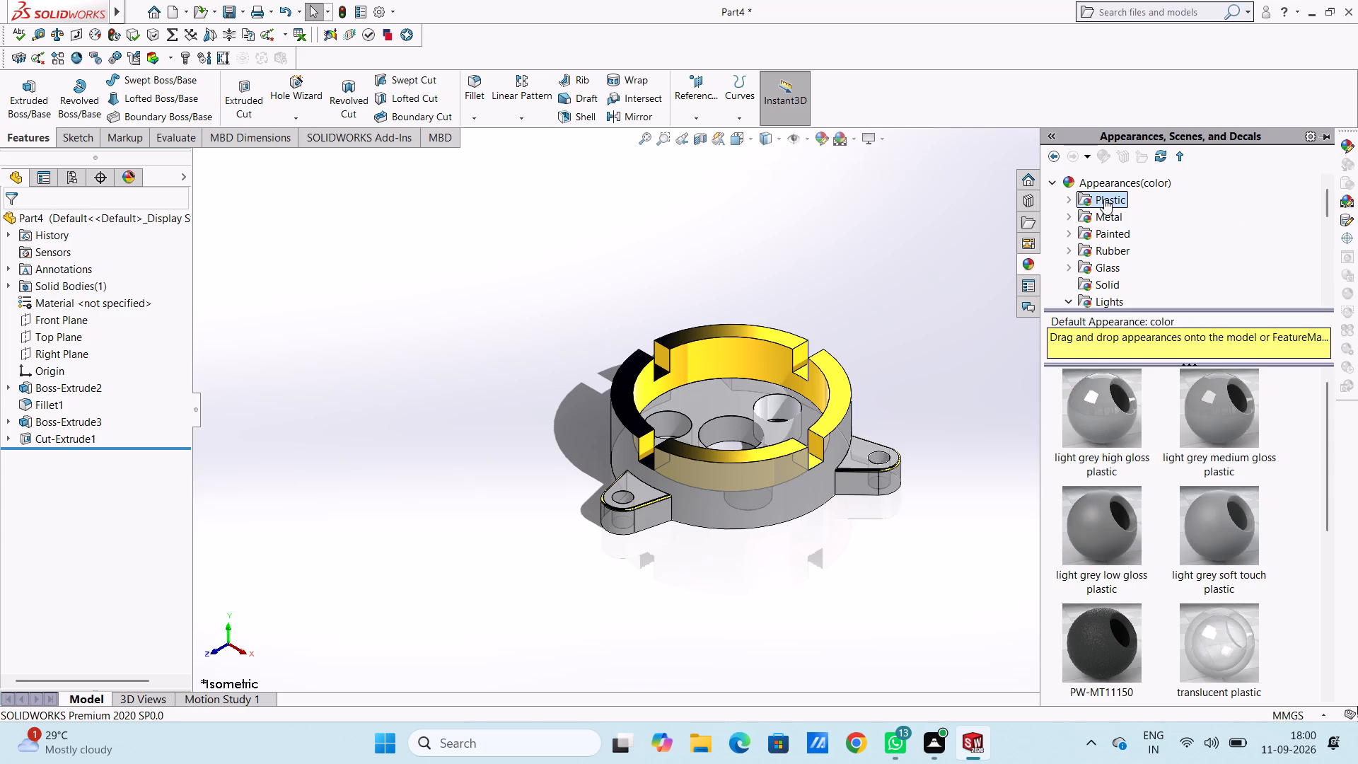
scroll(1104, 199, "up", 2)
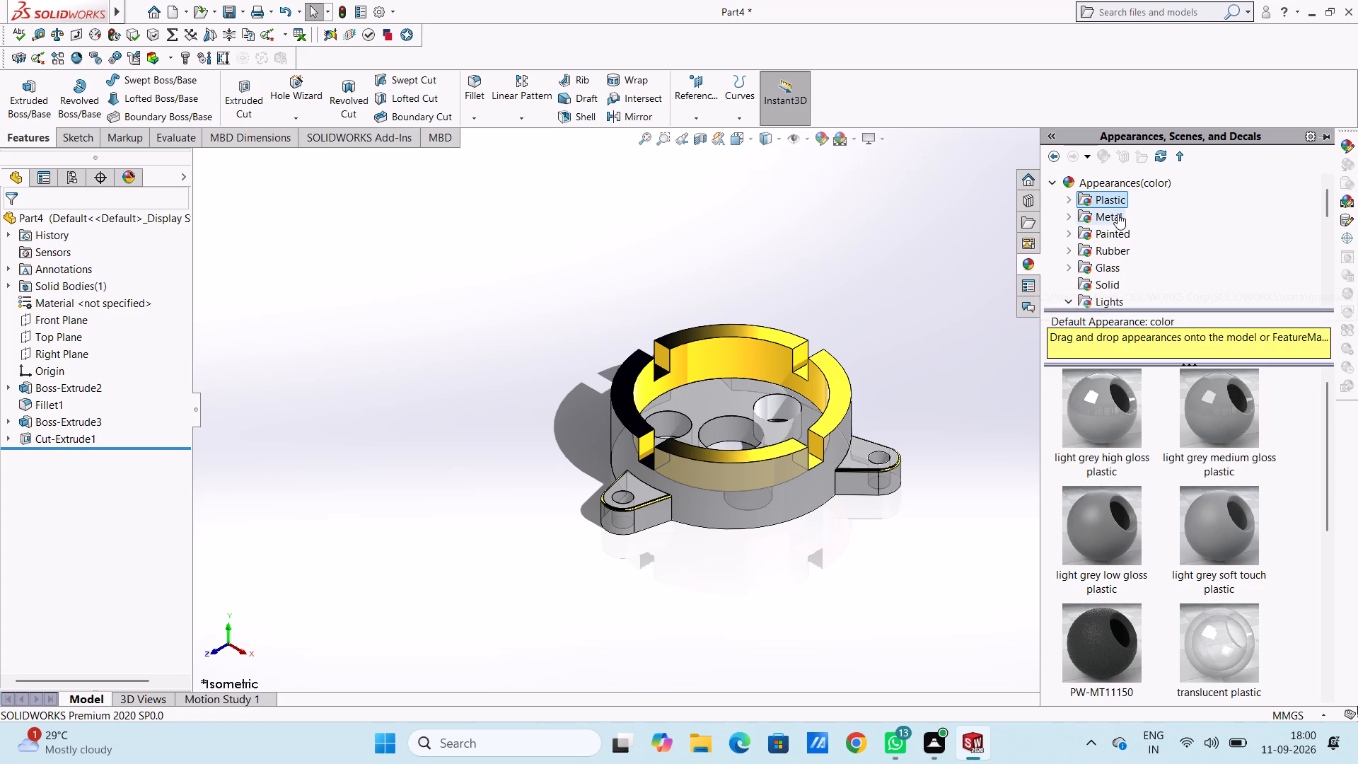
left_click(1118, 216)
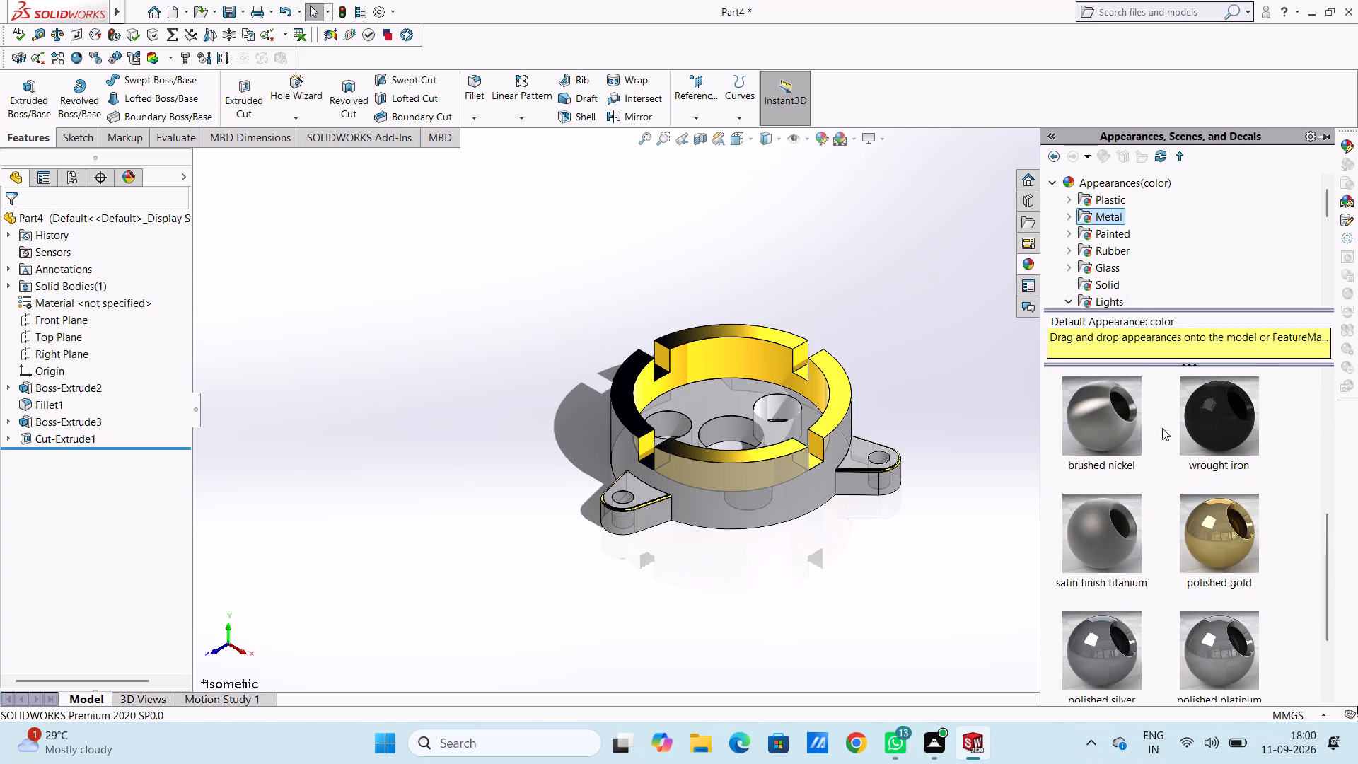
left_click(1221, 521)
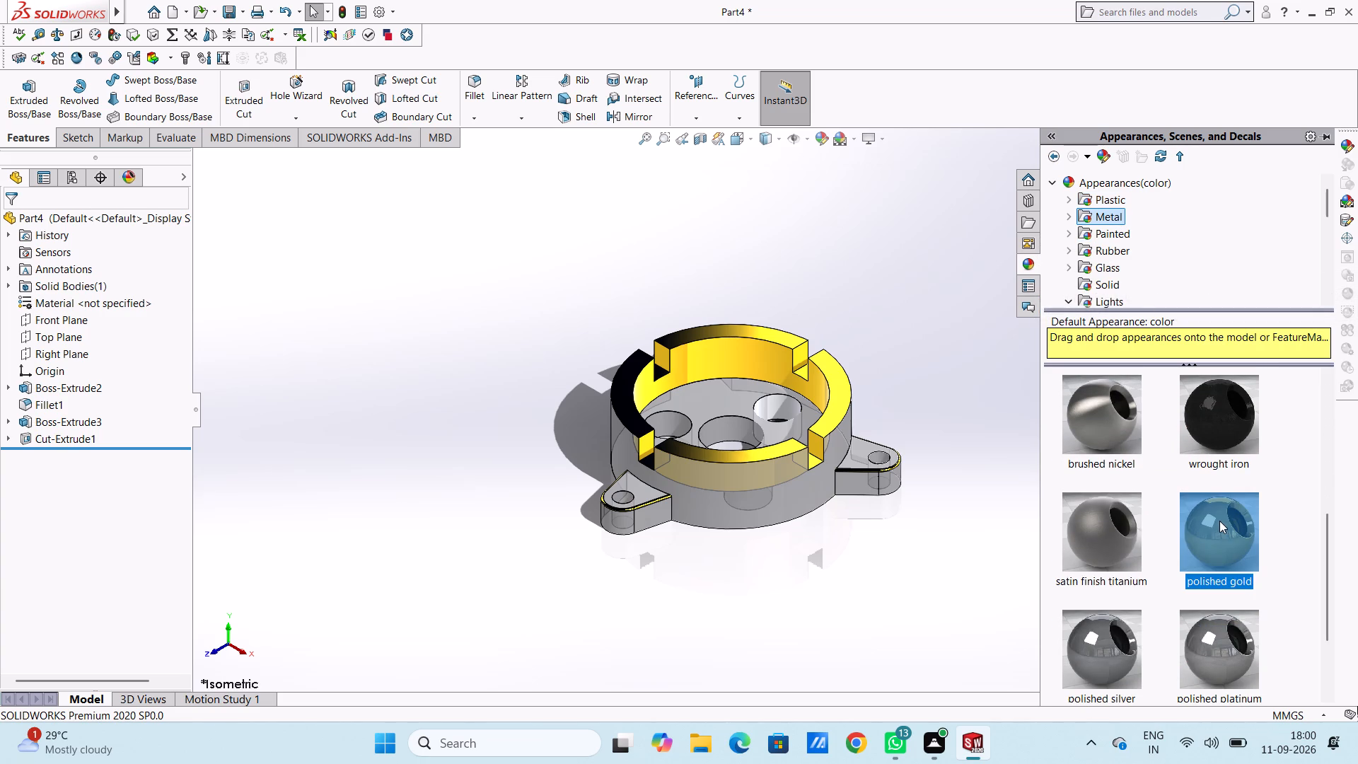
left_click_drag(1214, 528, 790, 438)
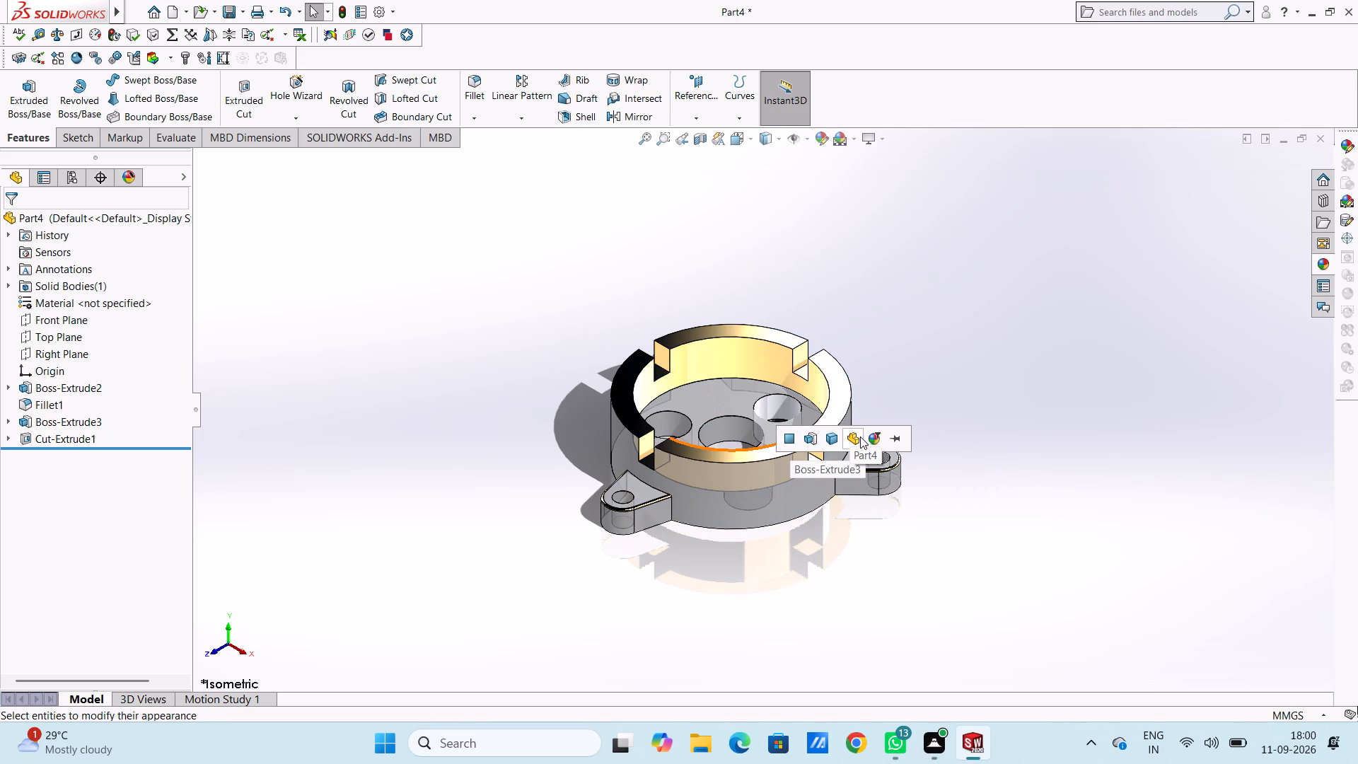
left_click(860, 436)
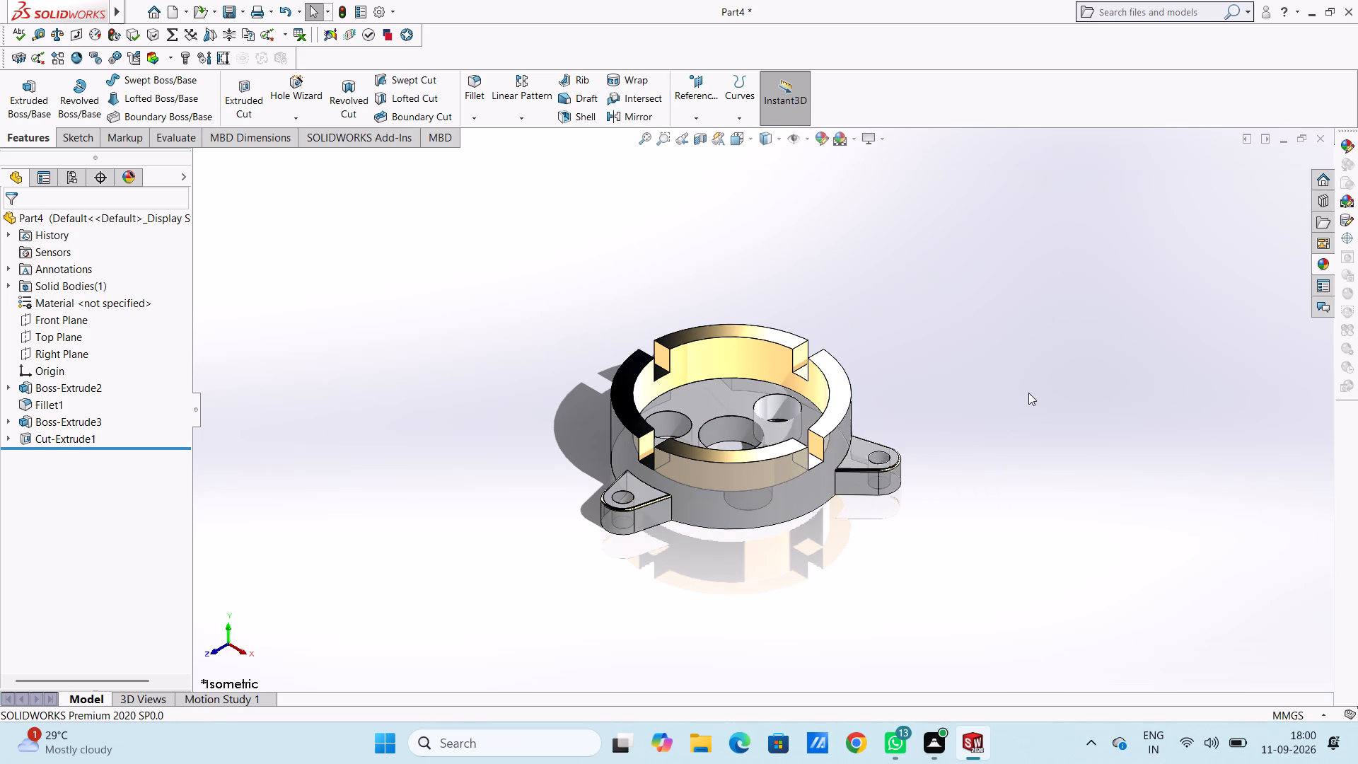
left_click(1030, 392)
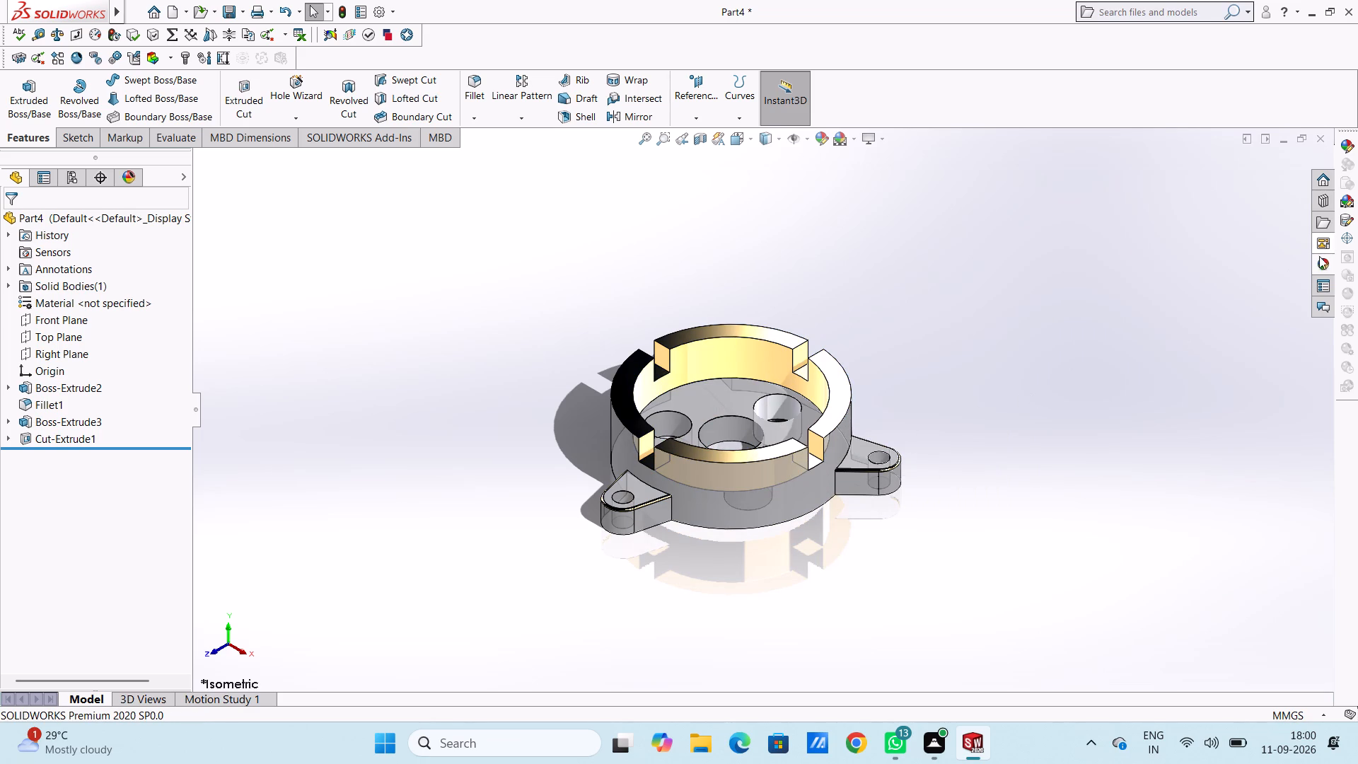
Apply the polished platinum metal appearance to the whole part, Part4.
left_click(1320, 260)
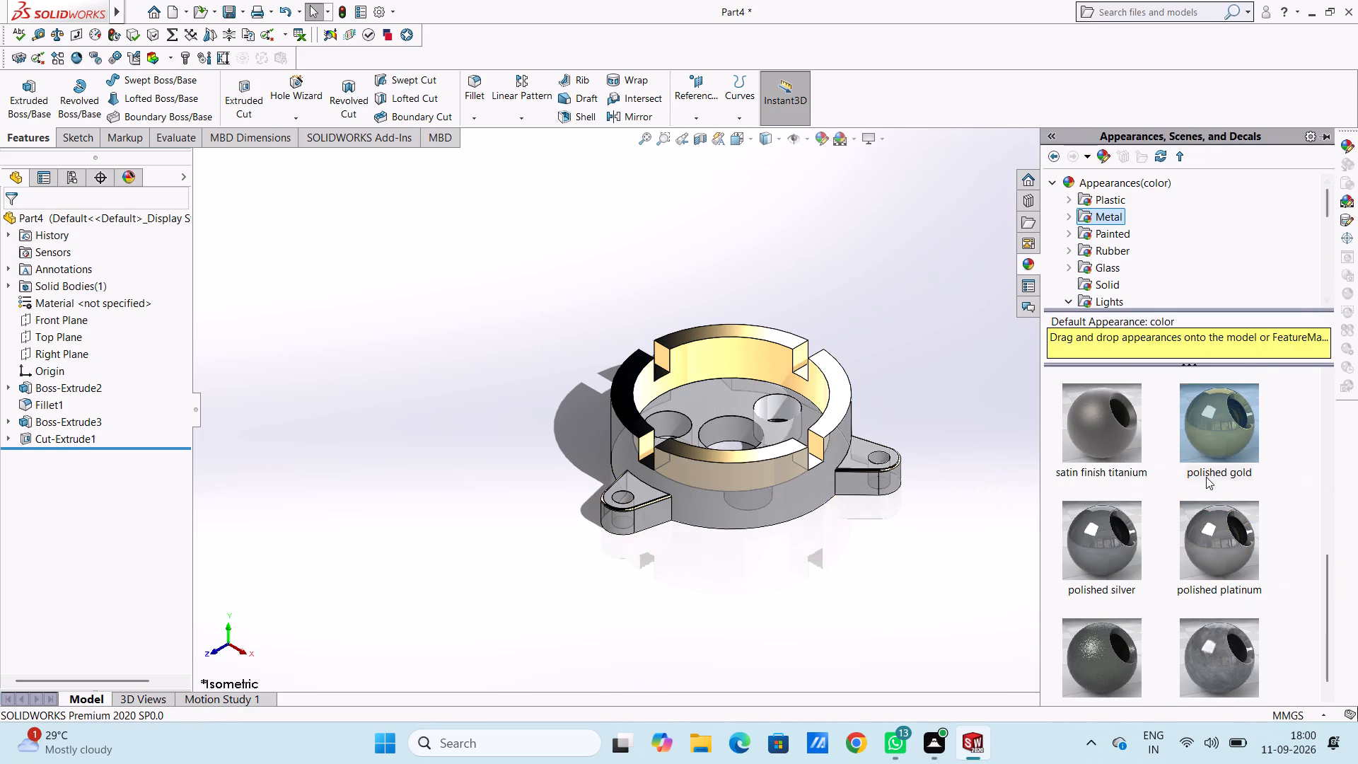
left_click(1223, 543)
left_click_drag(1223, 543, 823, 480)
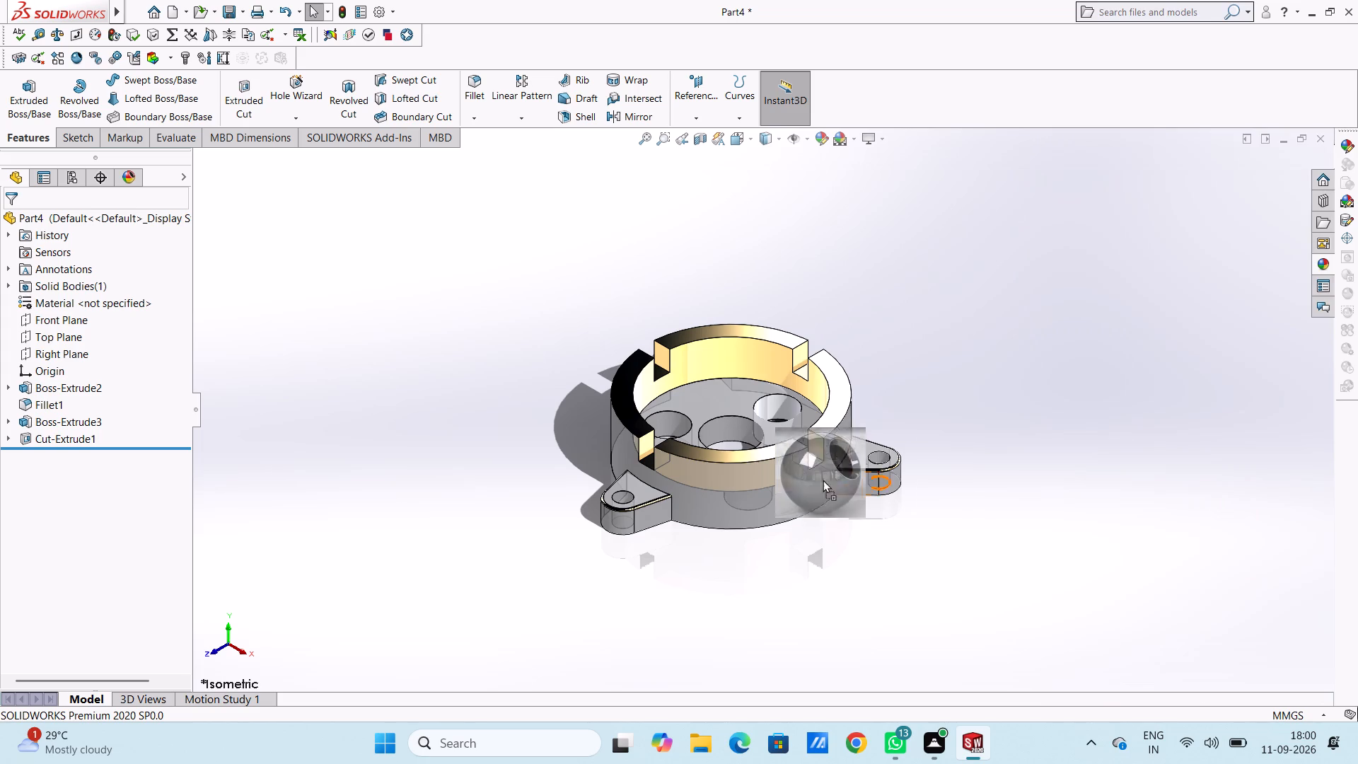
left_click_drag(823, 480, 786, 475)
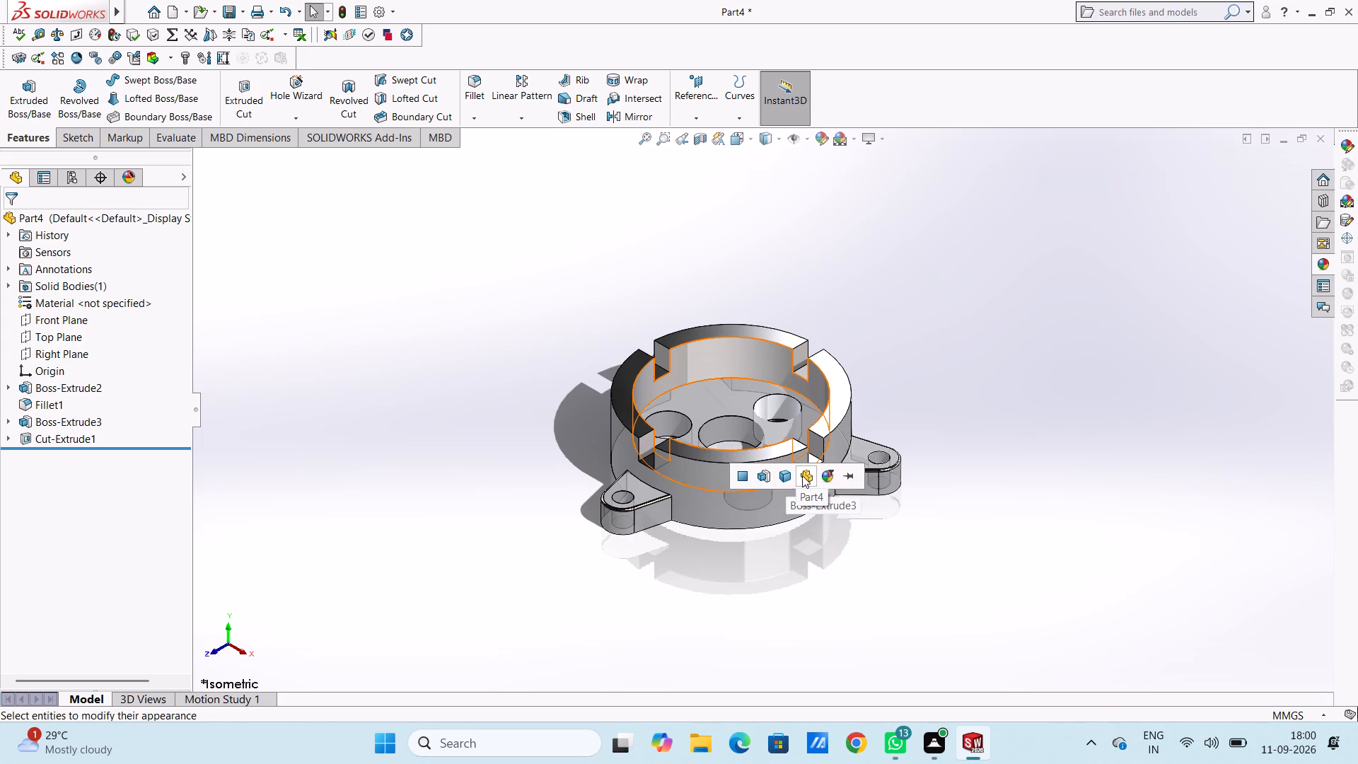
left_click(803, 475)
left_click(1003, 366)
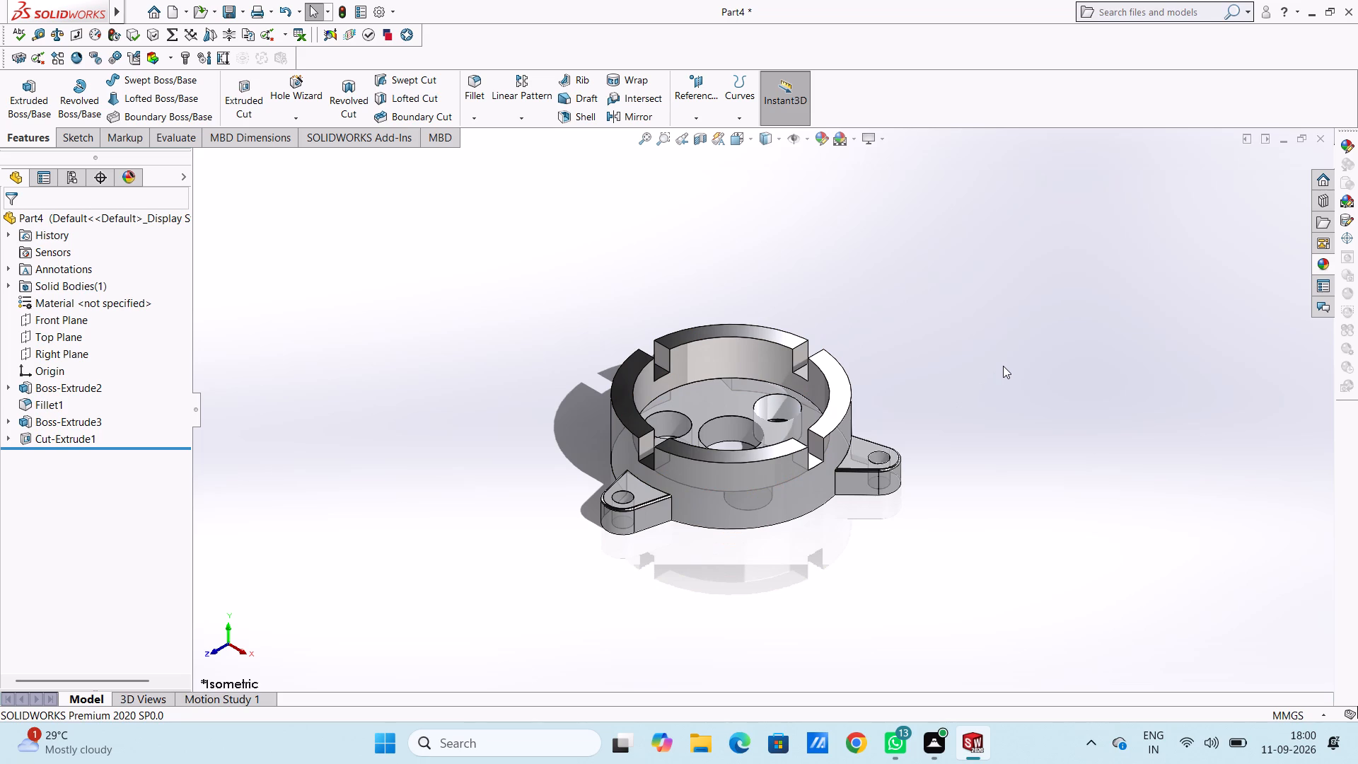
Browse the Painted, Rubber, Glass and Lights appearance categories, including LED, Neon Tube and Area Light, for another finish.
left_click(1323, 262)
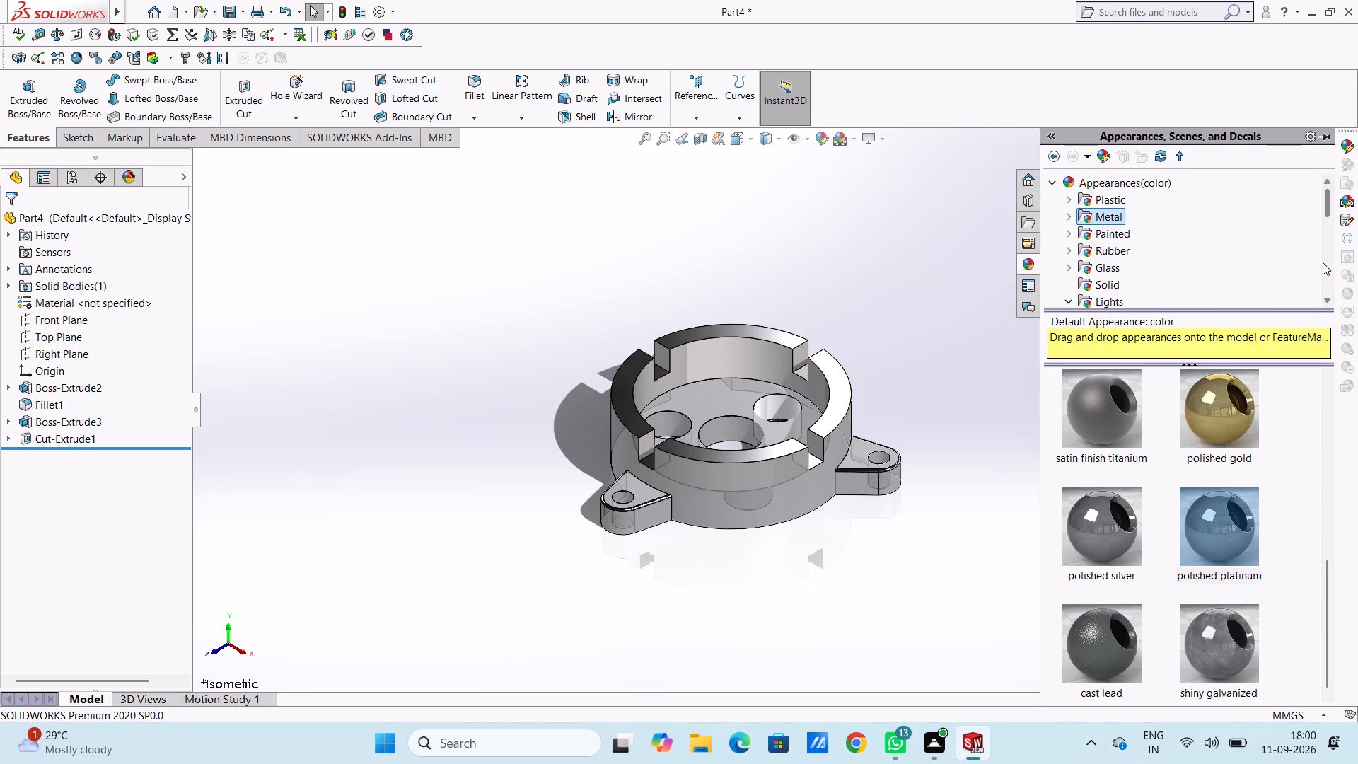
left_click(1108, 230)
left_click(1113, 252)
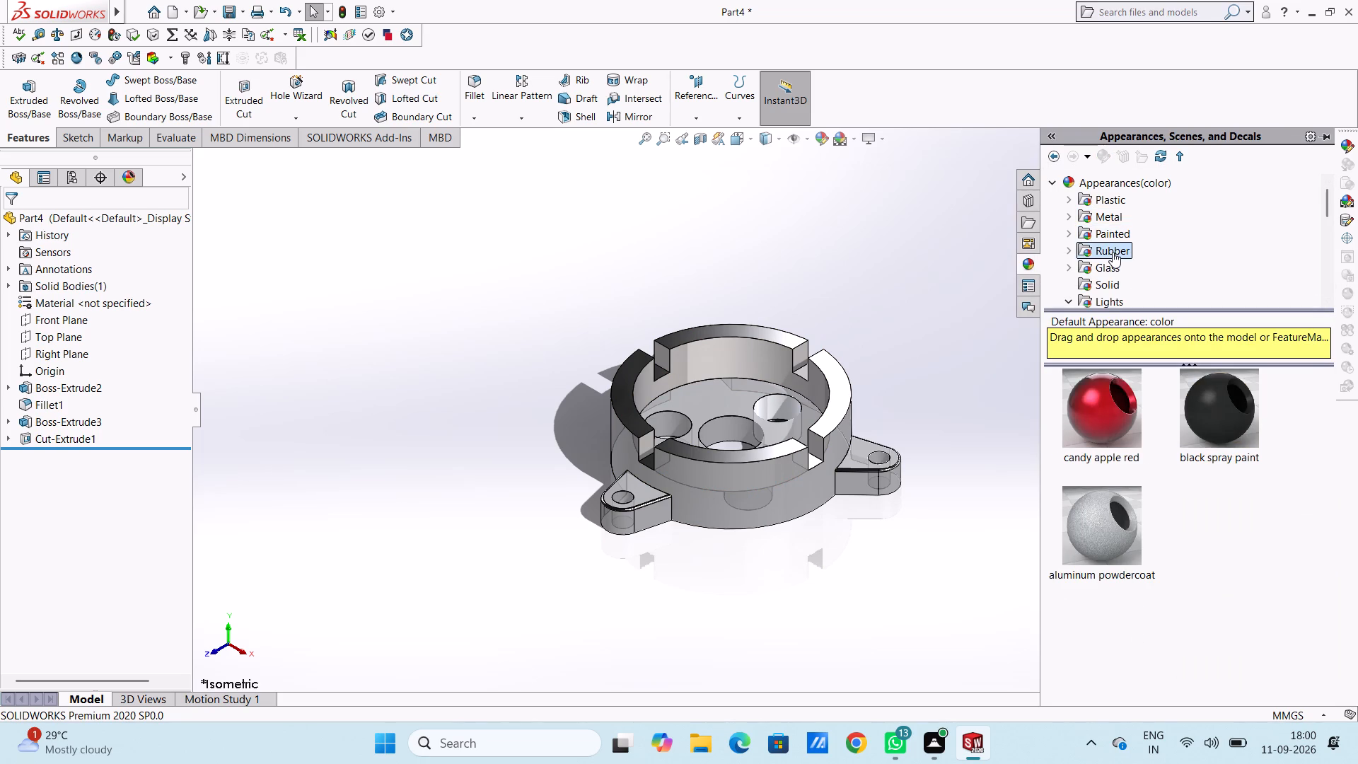
scroll(1113, 252, "down", 3)
left_click(1129, 236)
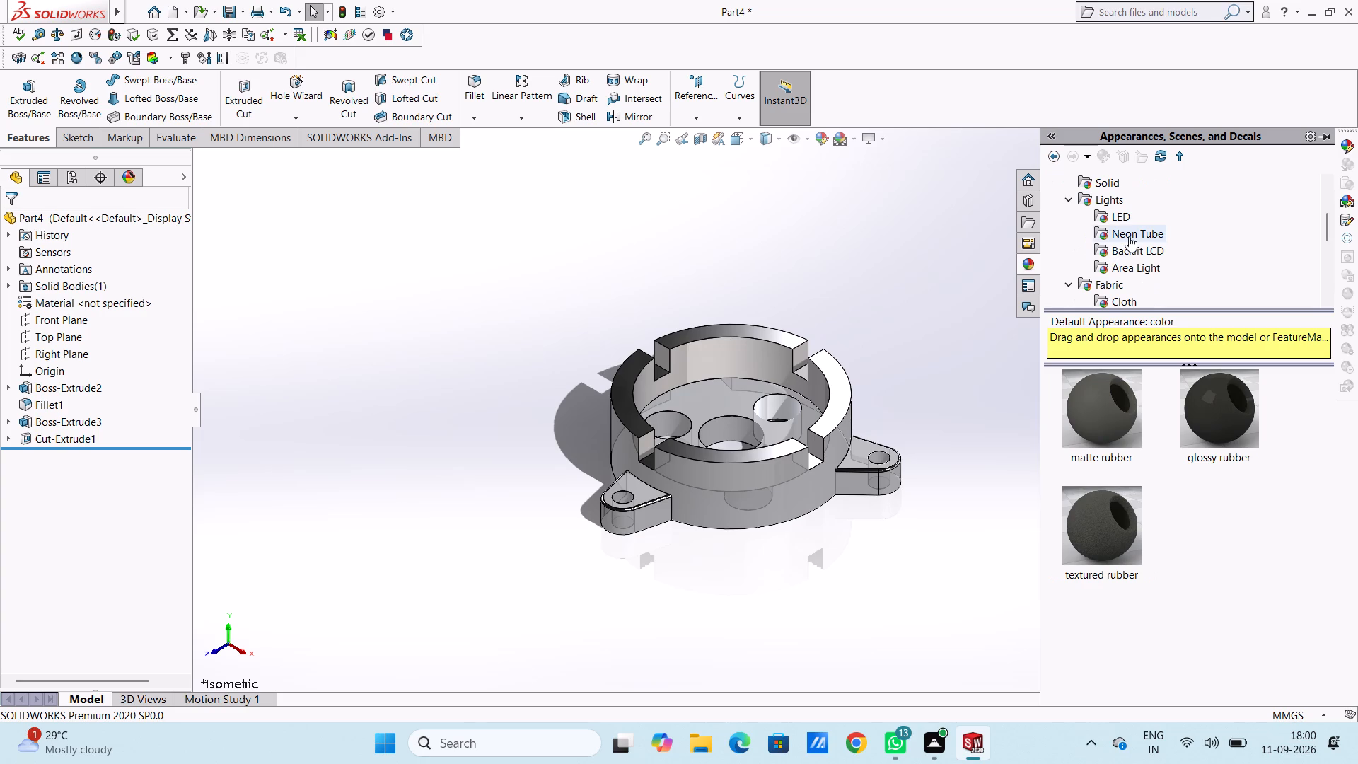
left_click(1133, 263)
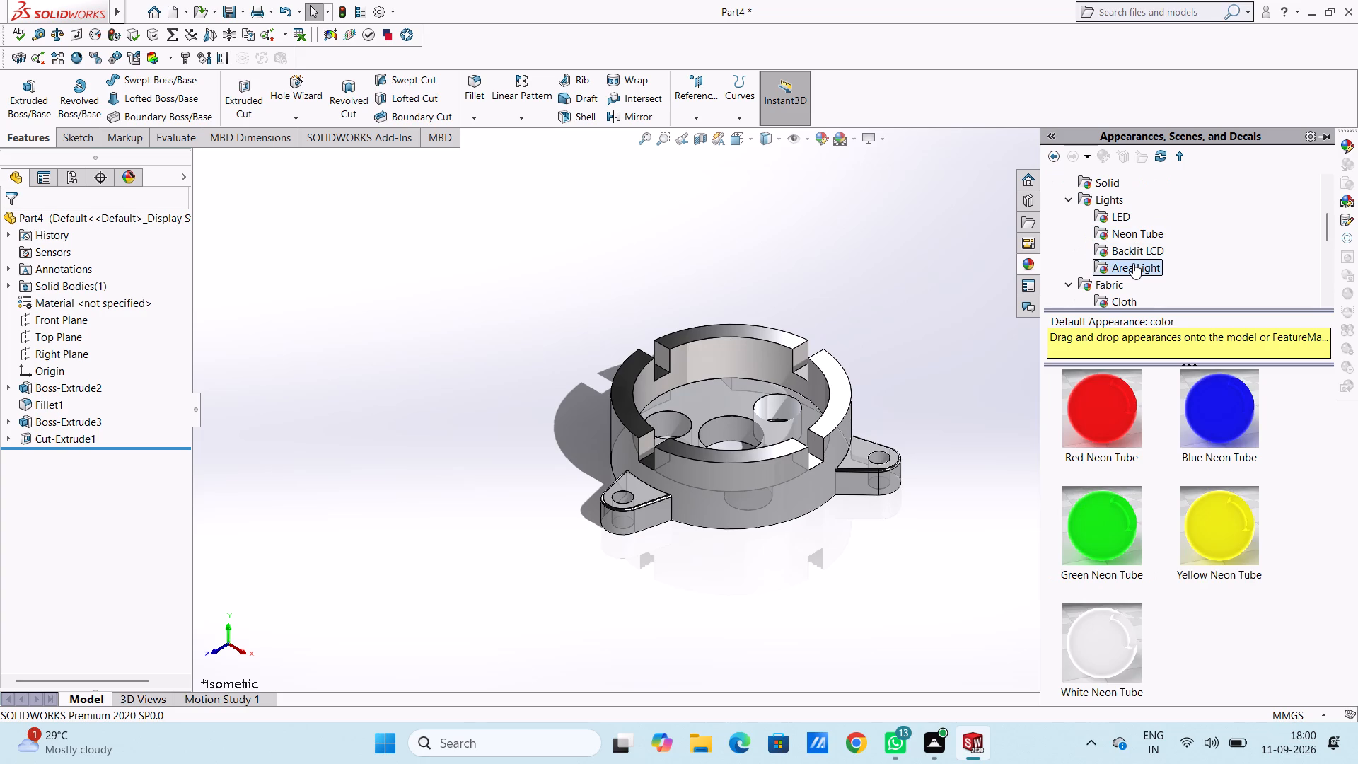
scroll(1133, 263, "up", 1)
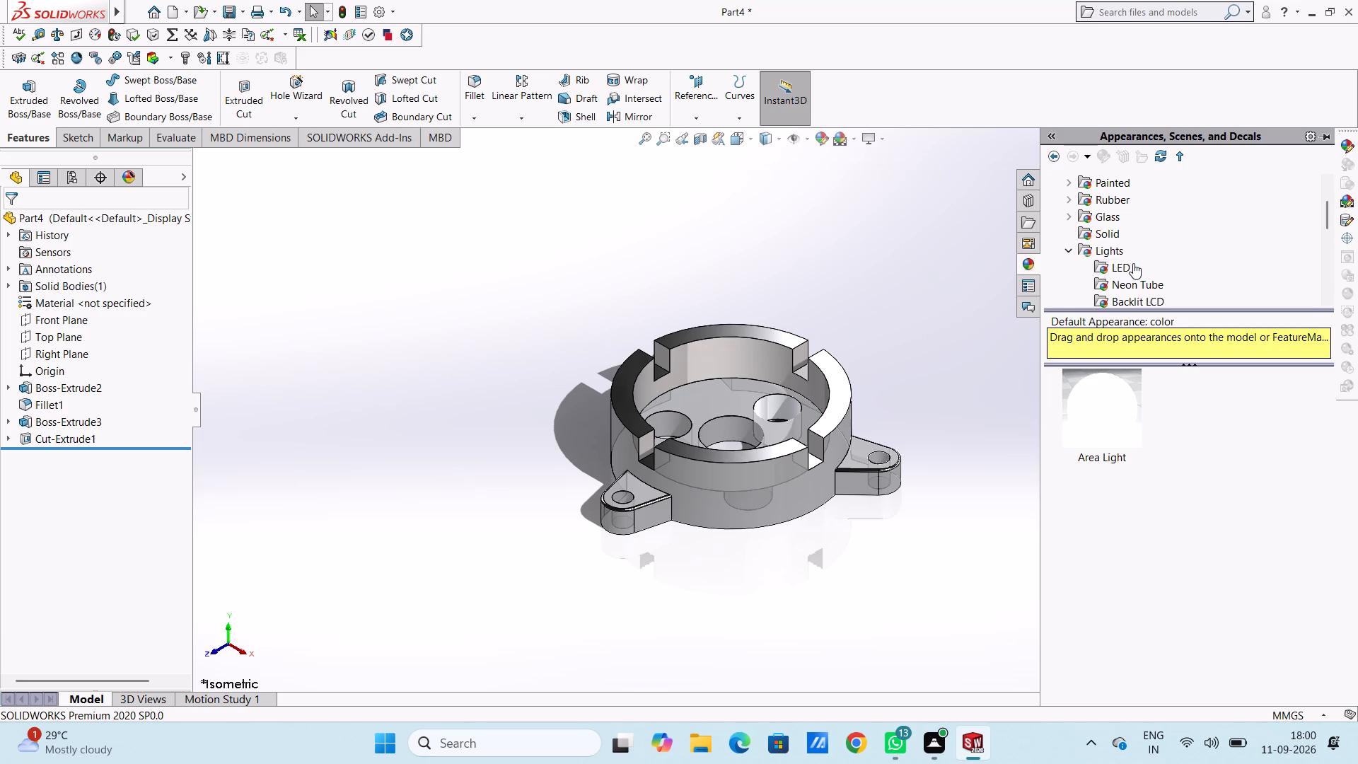
left_click(1118, 257)
left_click(1132, 273)
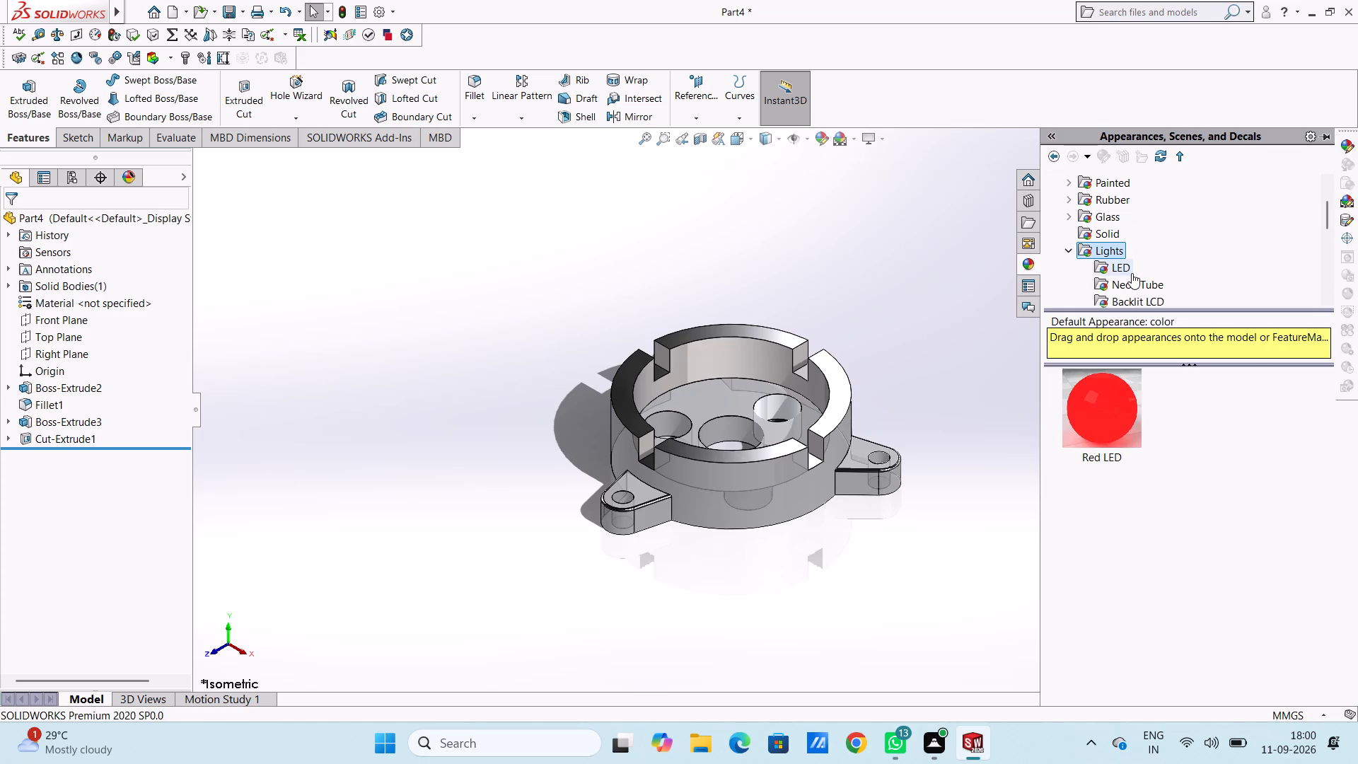
left_click(1137, 284)
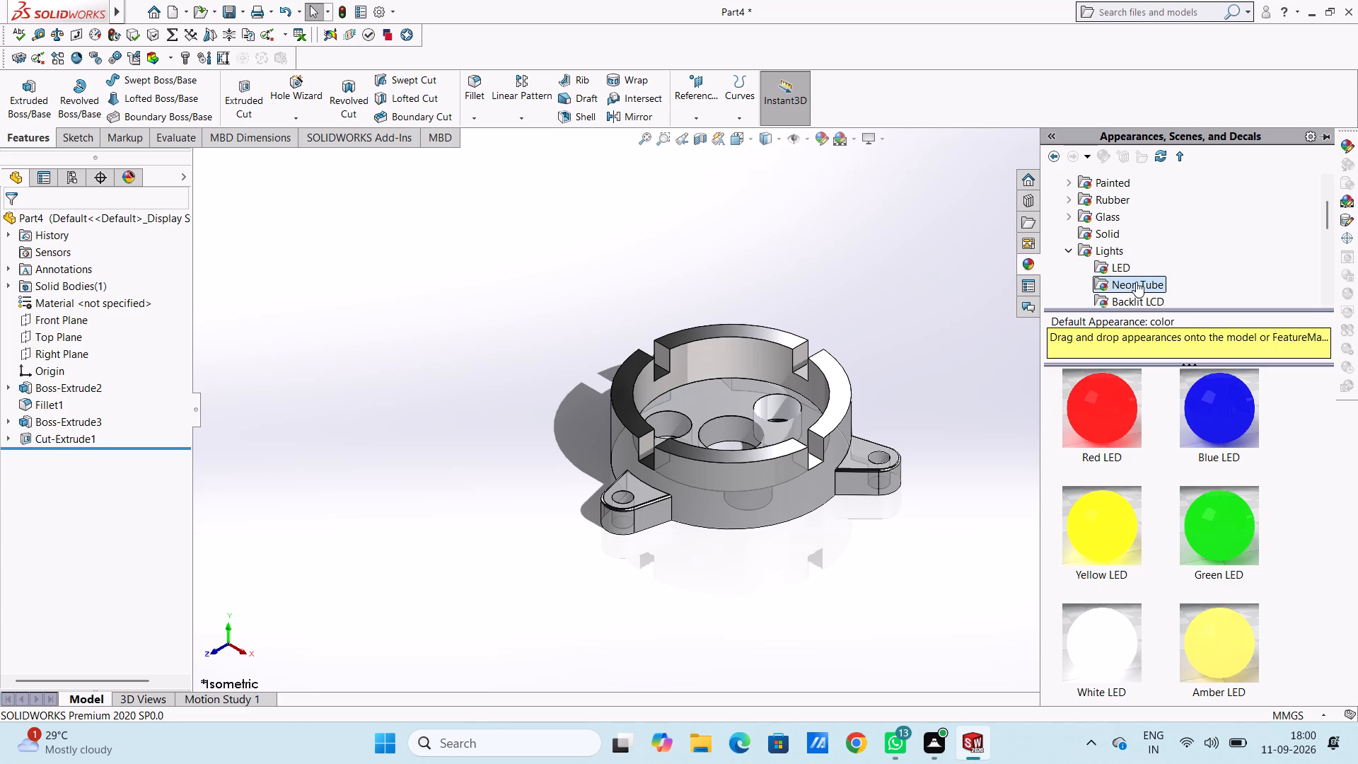
left_click(1098, 219)
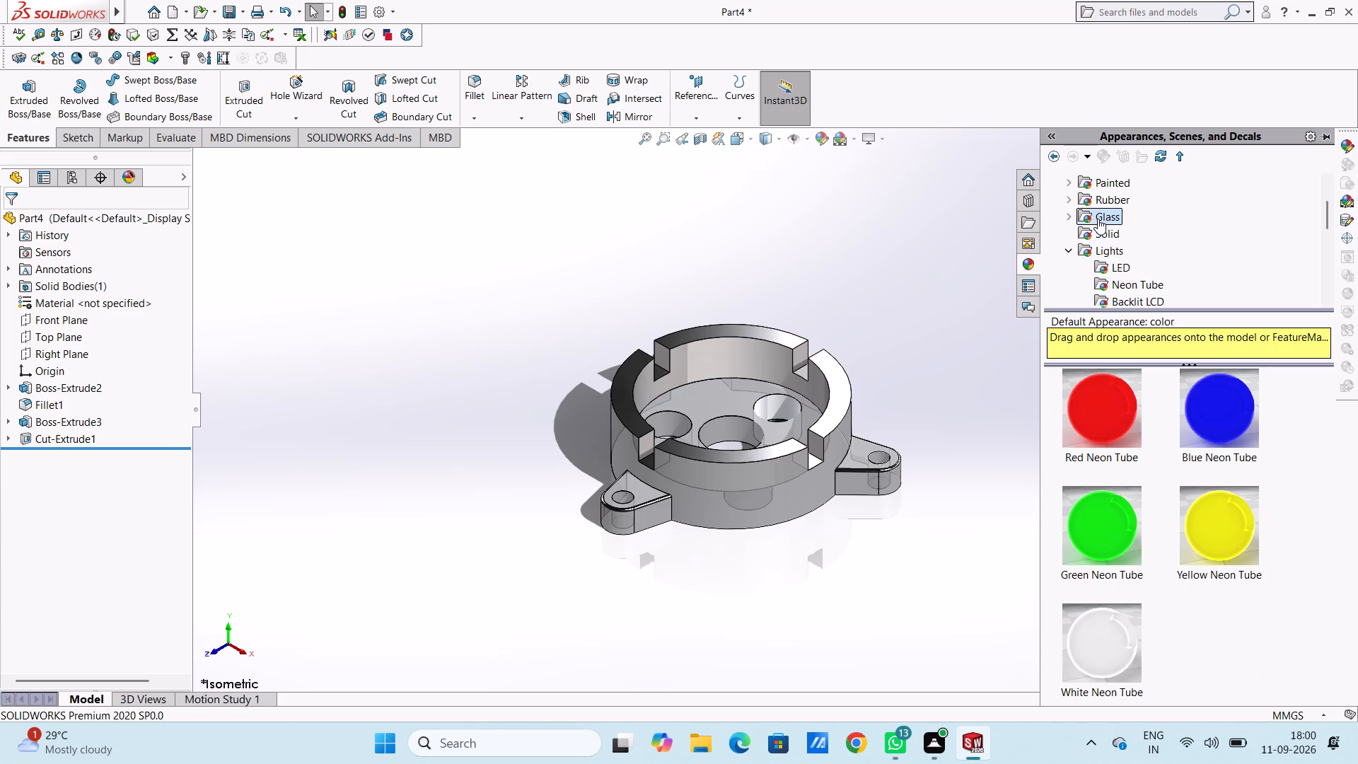
left_click(1101, 202)
scroll(1101, 202, "up", 3)
scroll(1101, 202, "down", 2)
scroll(1101, 202, "up", 1)
left_click(1113, 236)
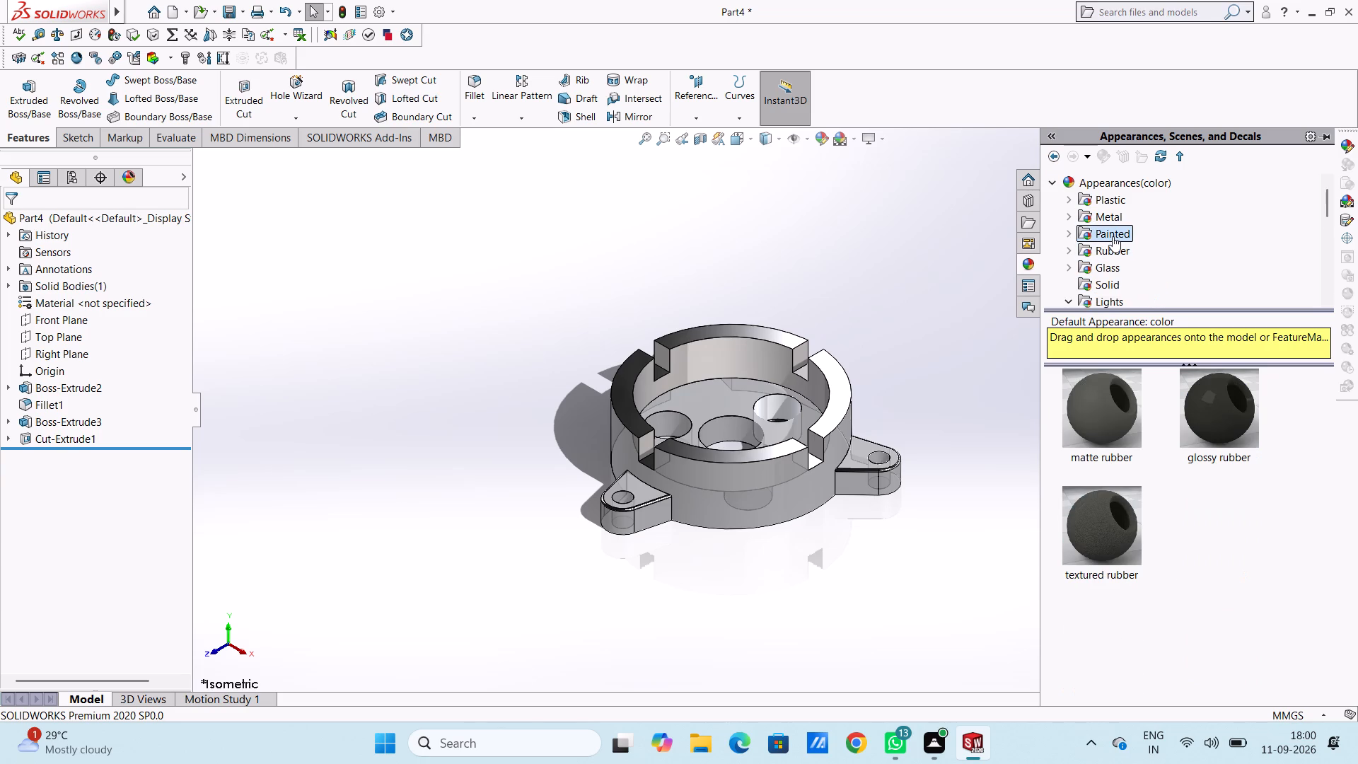
Apply the polished bronze metal appearance to the whole part.
left_click(1109, 224)
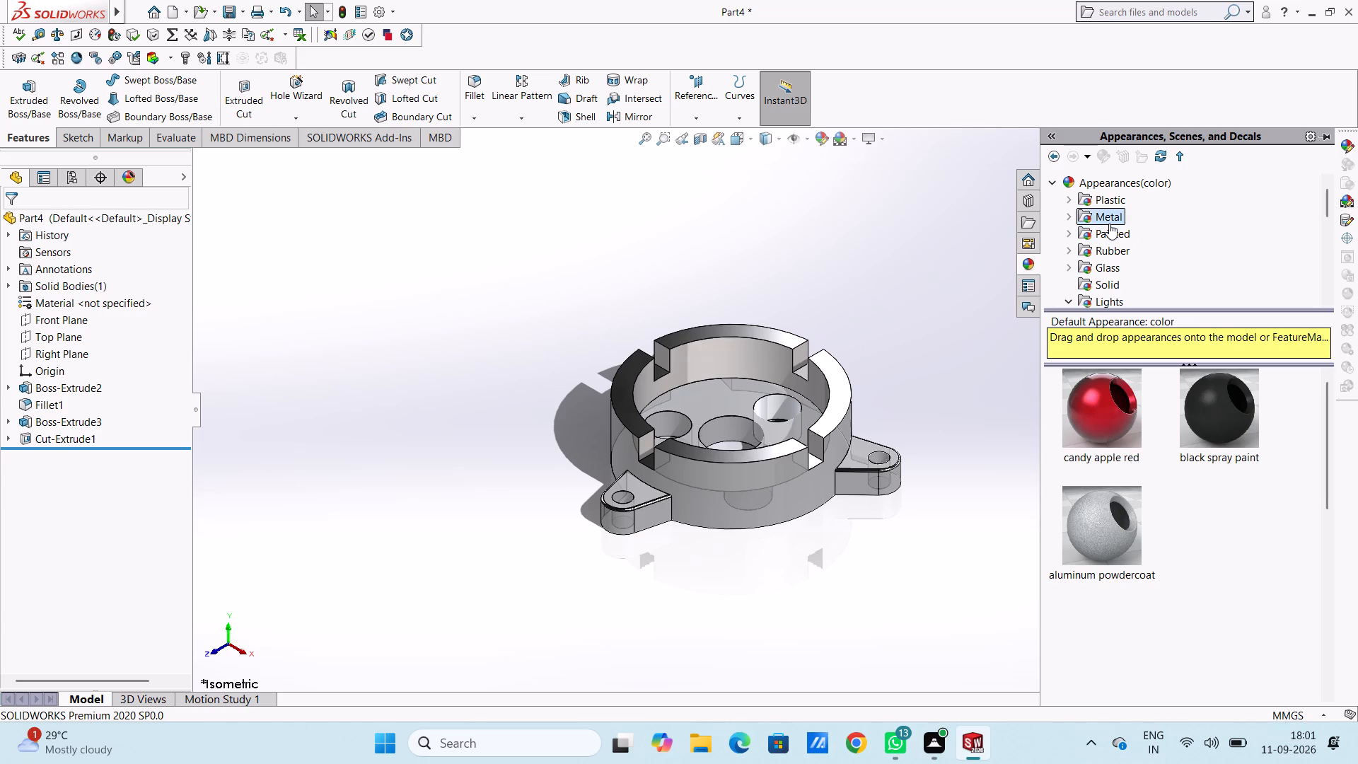
left_click(1072, 219)
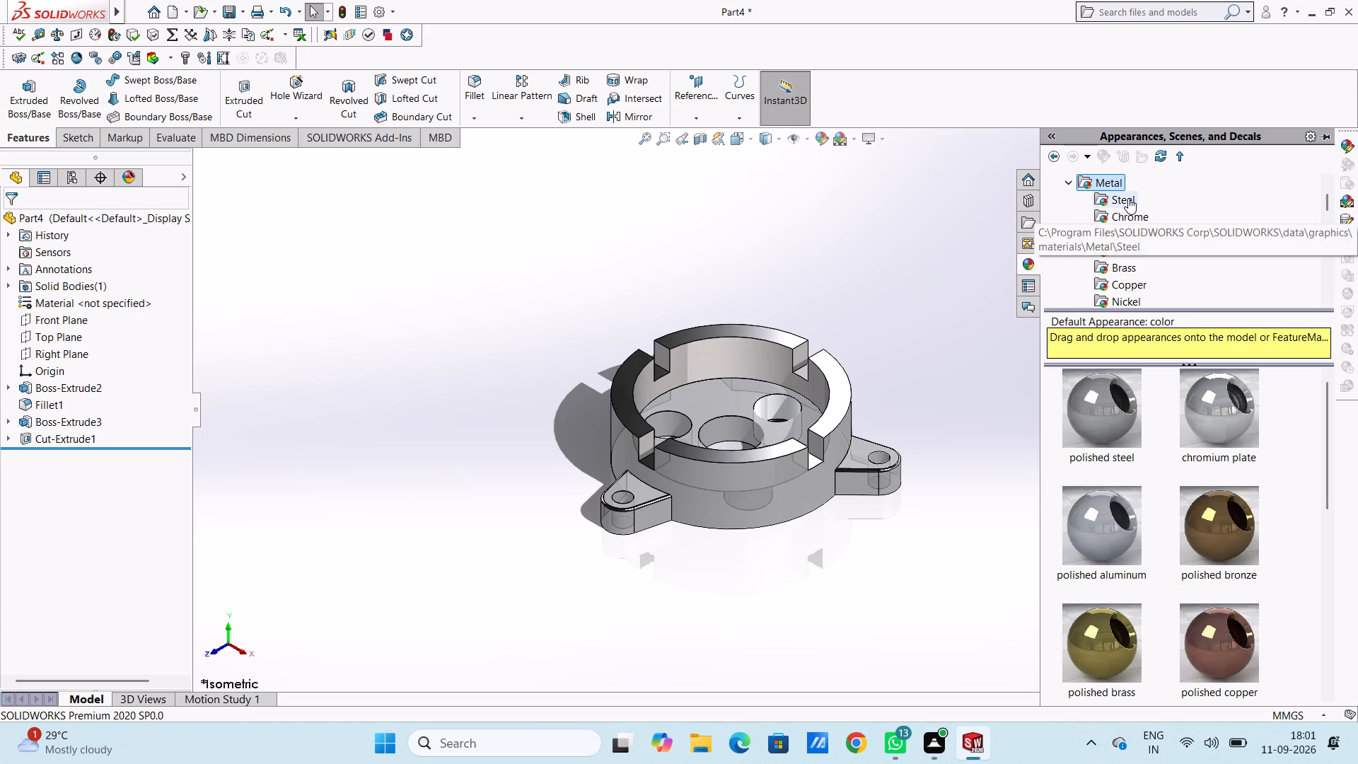
left_click(1127, 198)
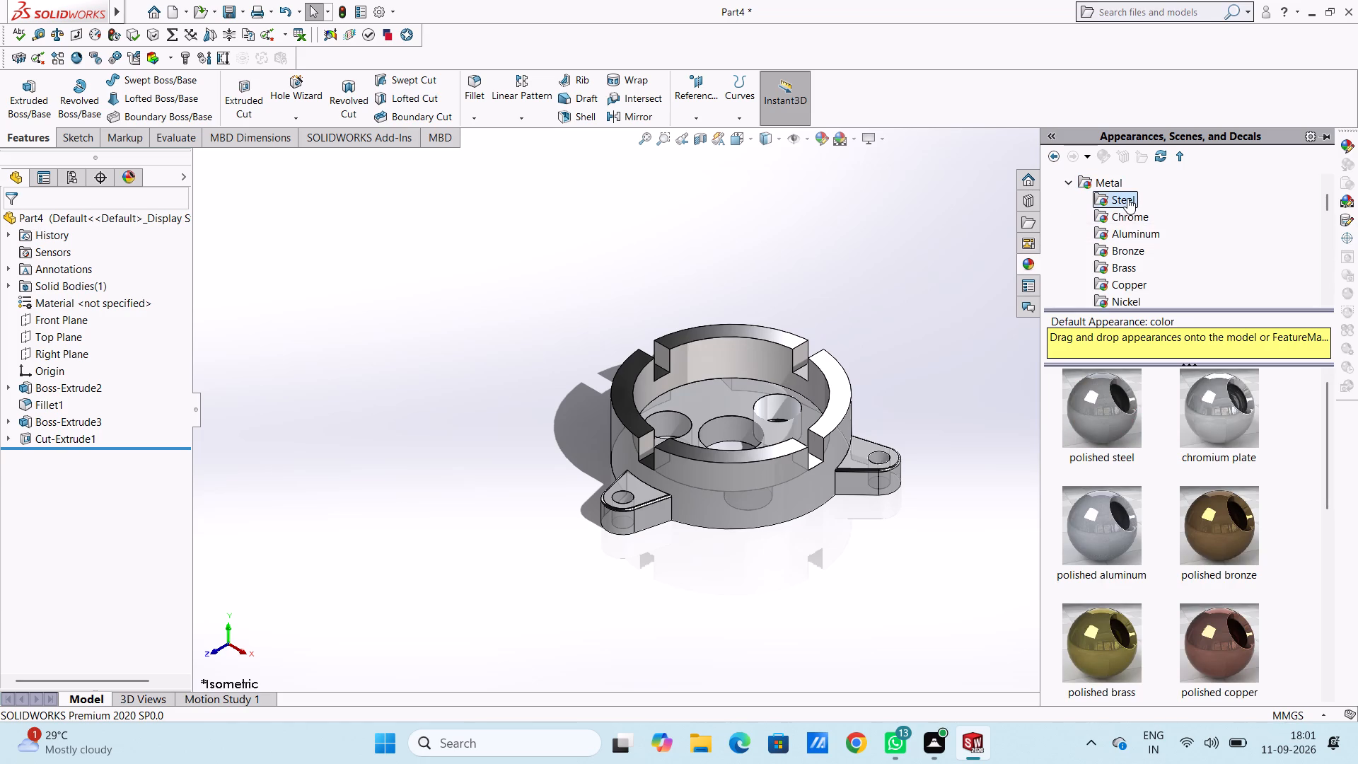
left_click(1130, 213)
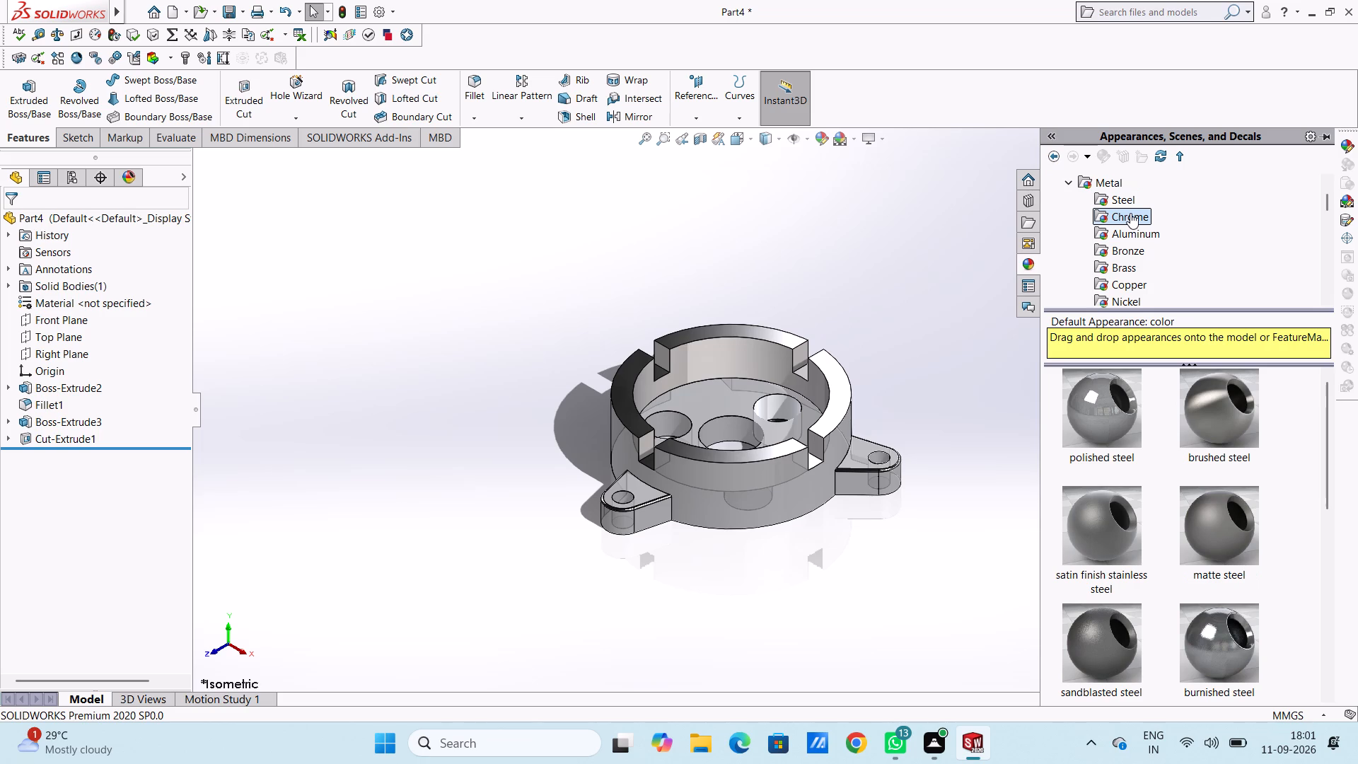
left_click(1129, 234)
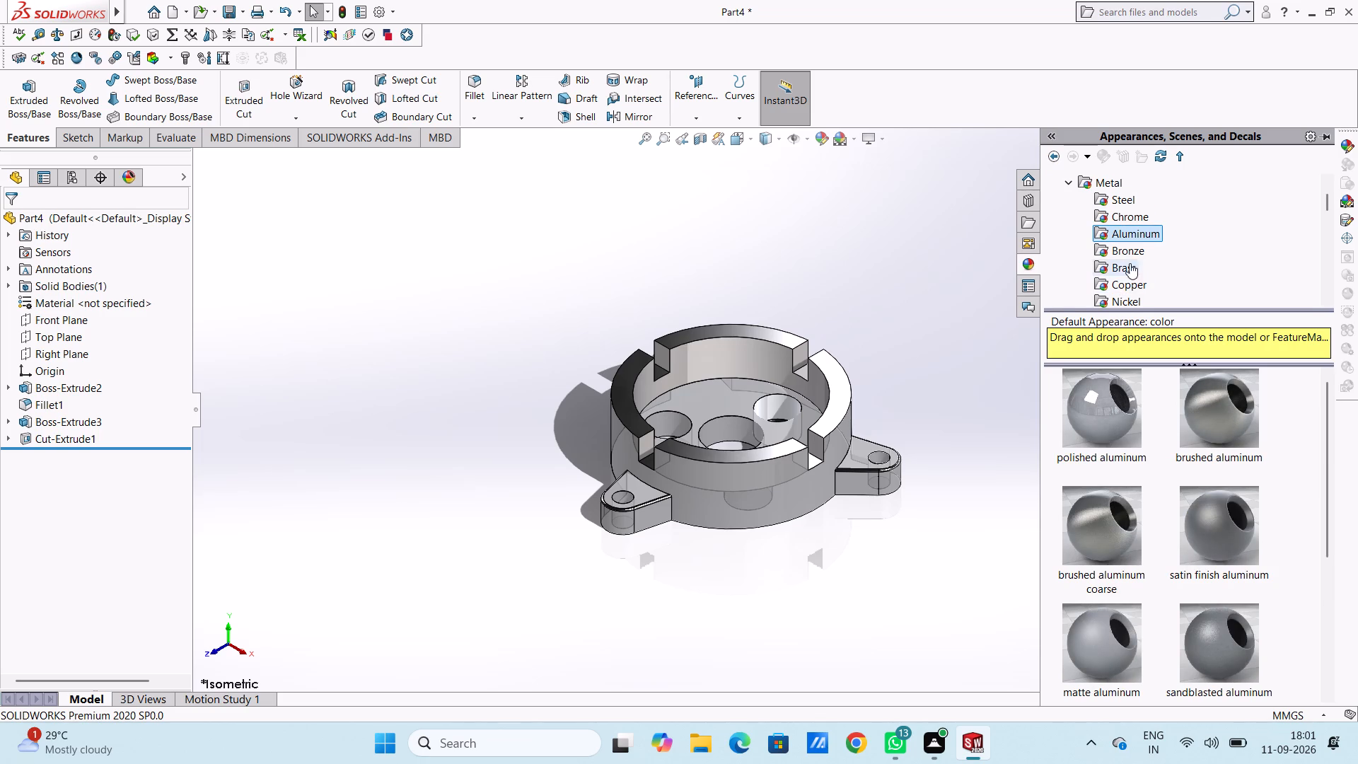
left_click(1131, 256)
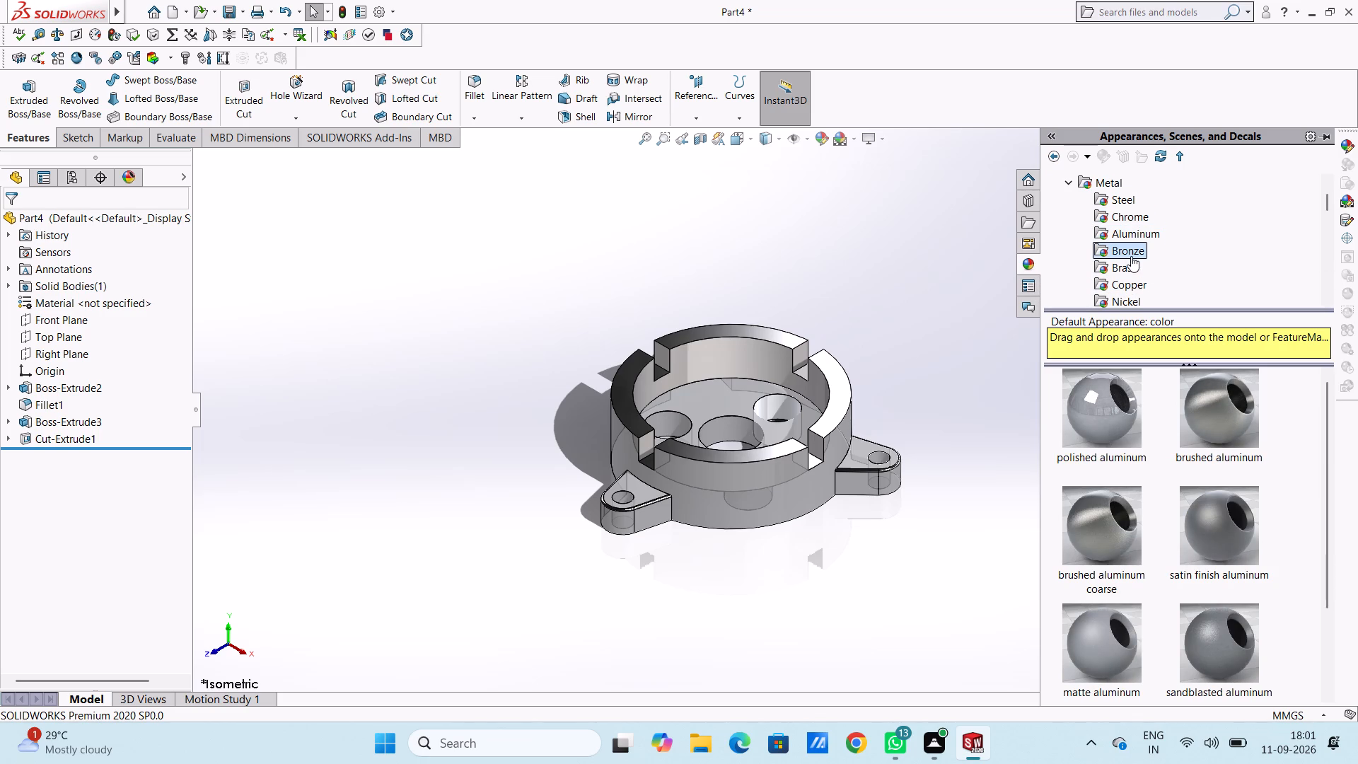
left_click(1113, 408)
left_click_drag(1103, 408, 840, 376)
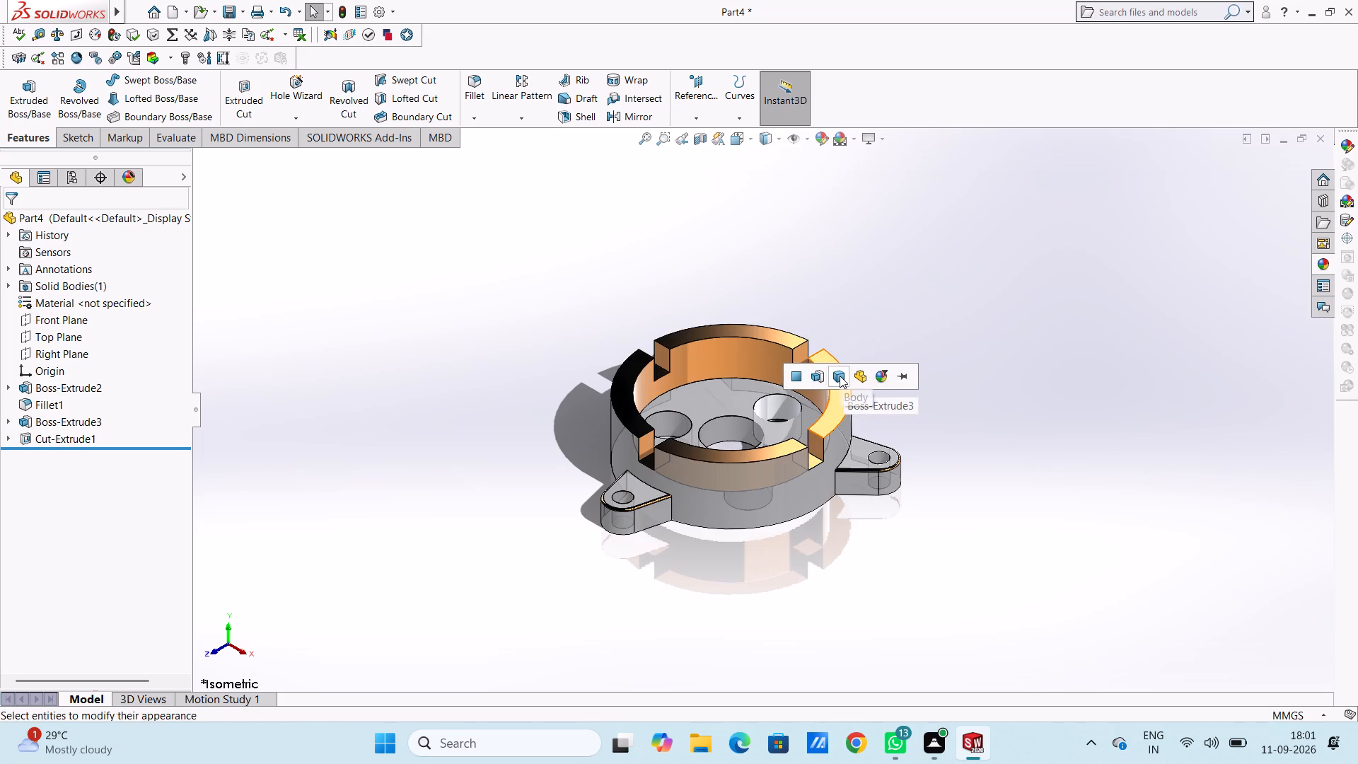
left_click(859, 377)
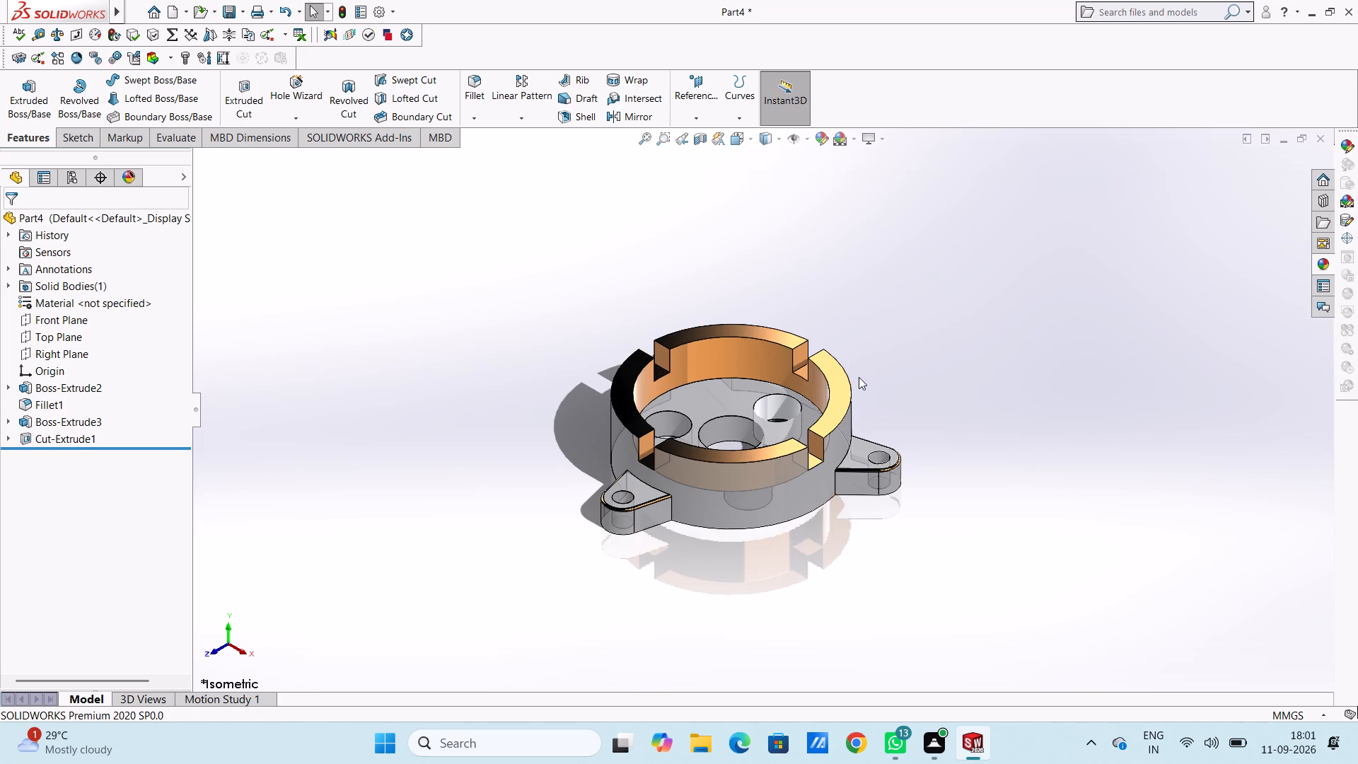
Apply the polished bronze appearance to the base plate and its lugs, using the Appearance Filter as the target.
left_click(1318, 259)
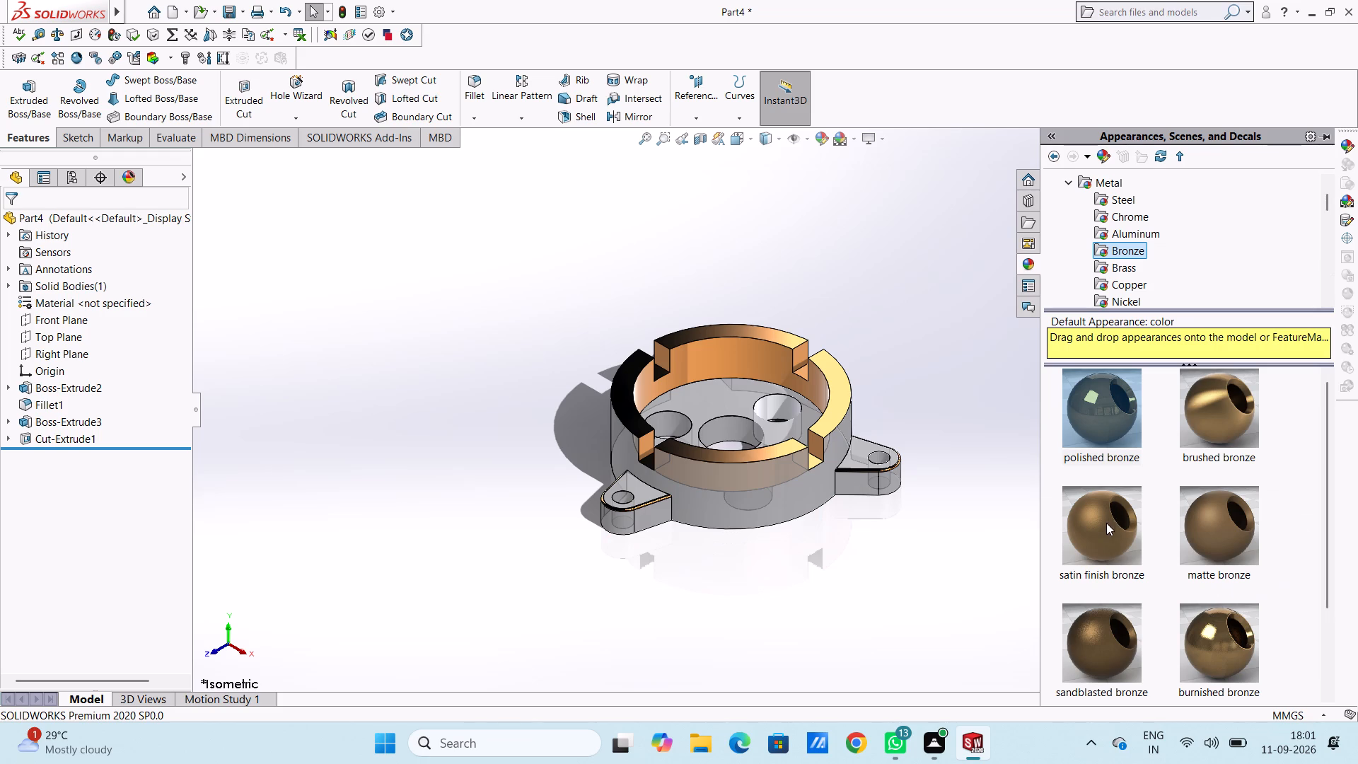
left_click_drag(1108, 423, 820, 502)
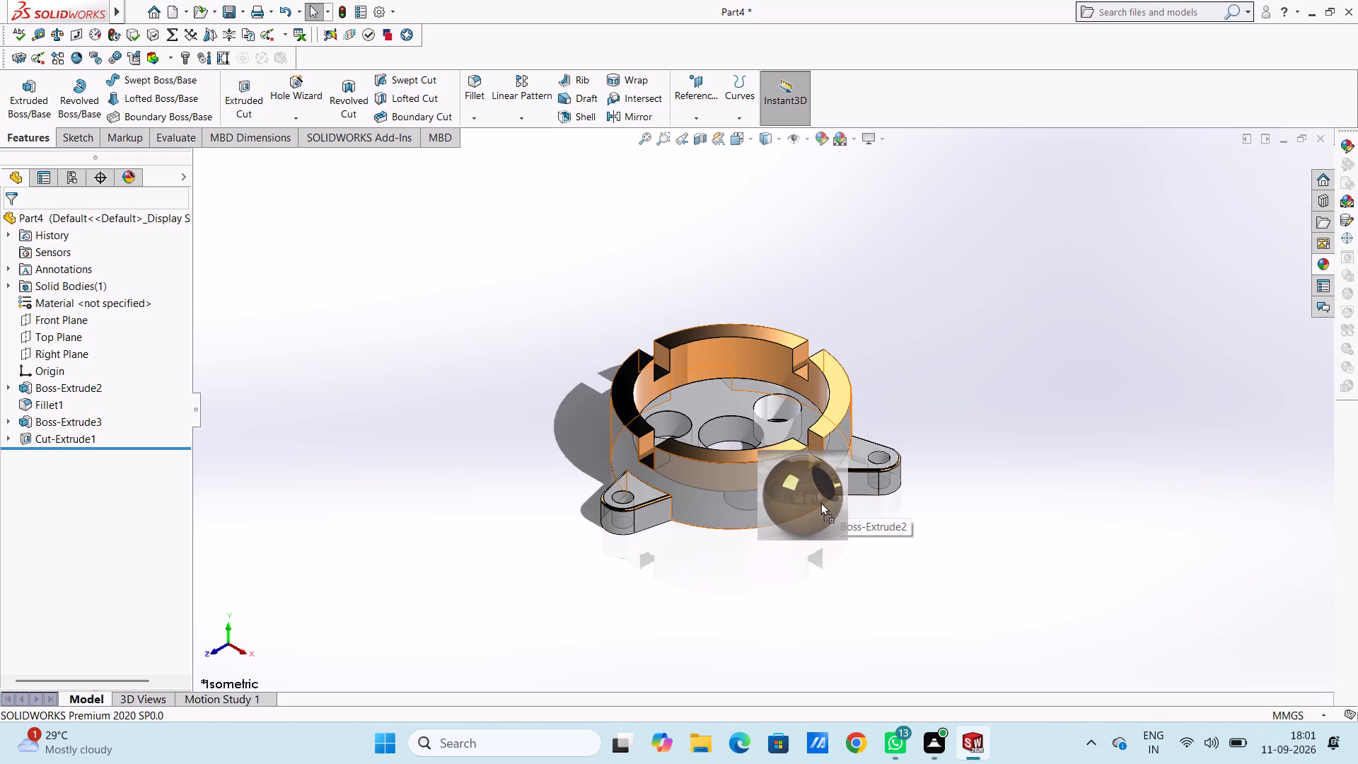
left_click_drag(820, 502, 821, 505)
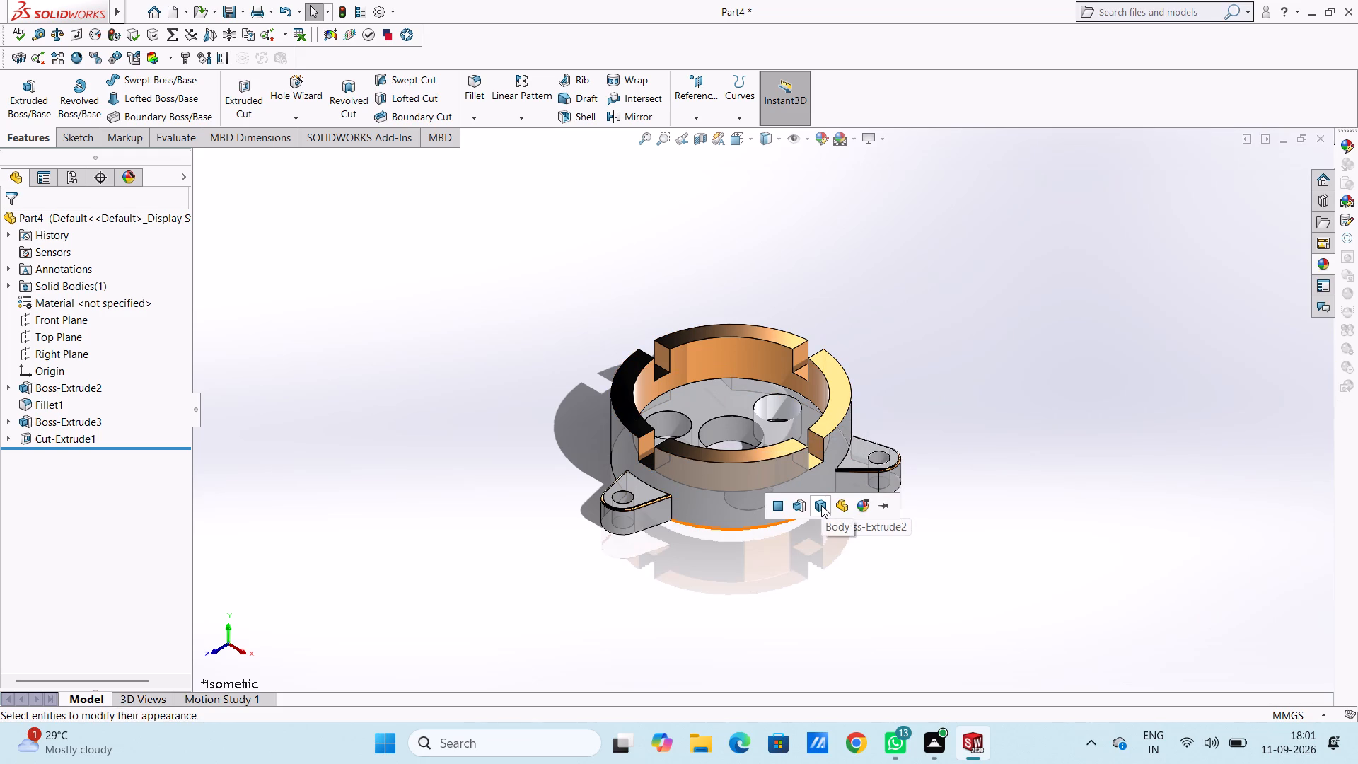
left_click(859, 508)
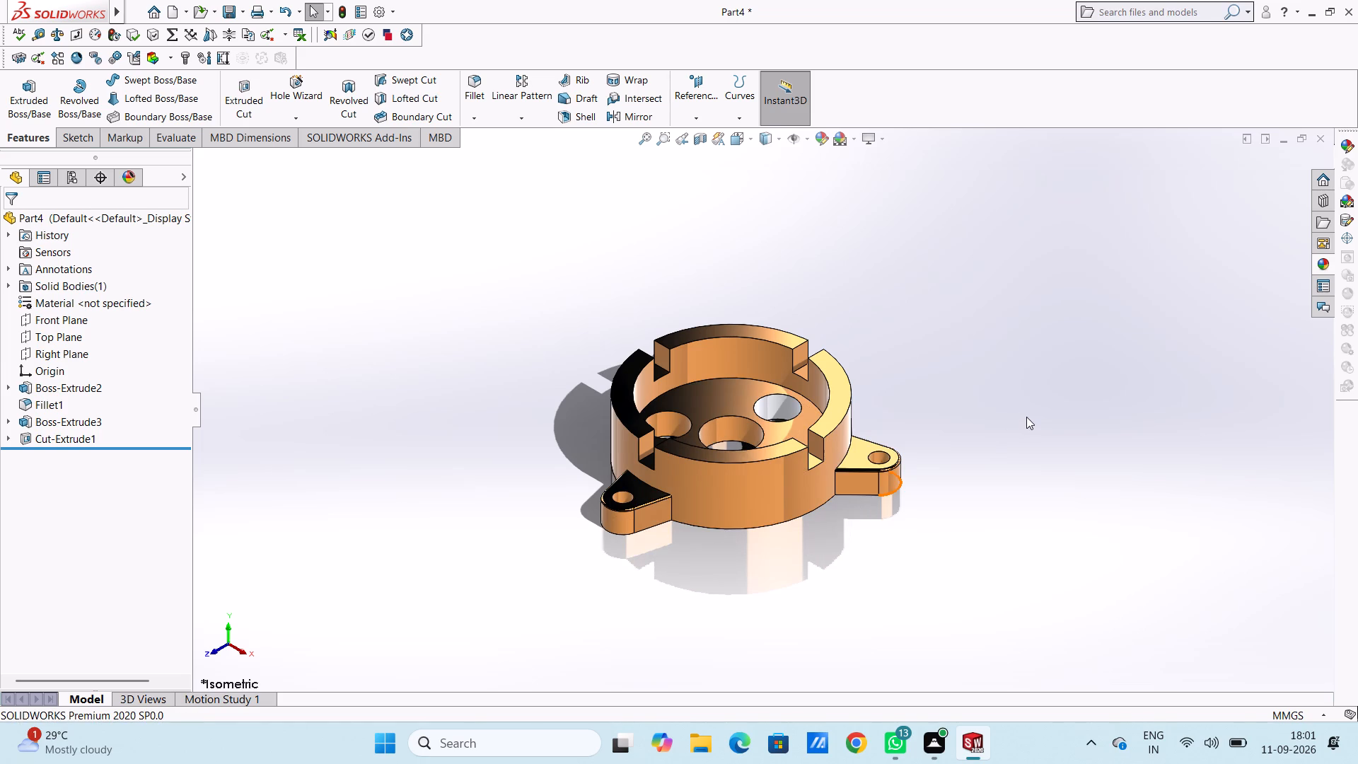
Look through the Brass, Copper, Silver, Gold, Tungsten and Lead metal appearances for a finish for the plate's 22 mm hole.
left_click(775, 404)
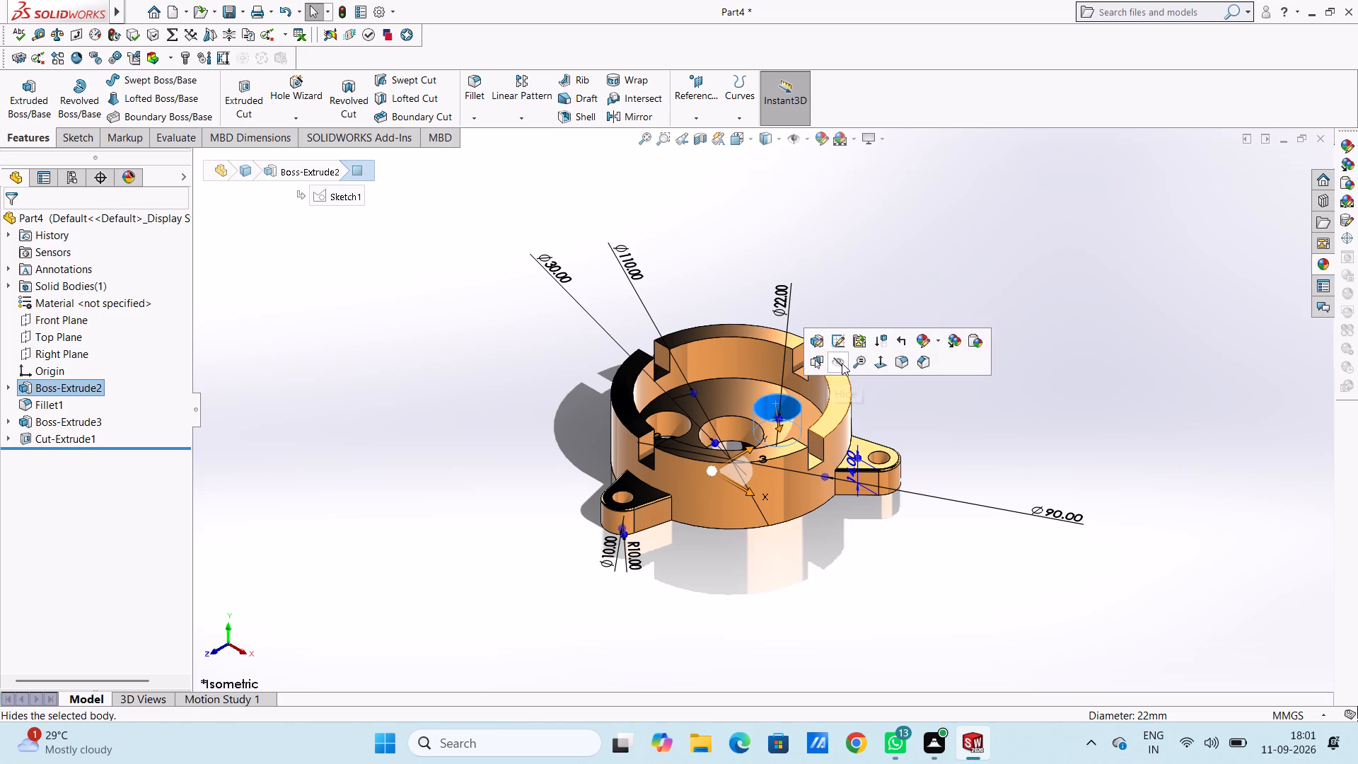
left_click(904, 400)
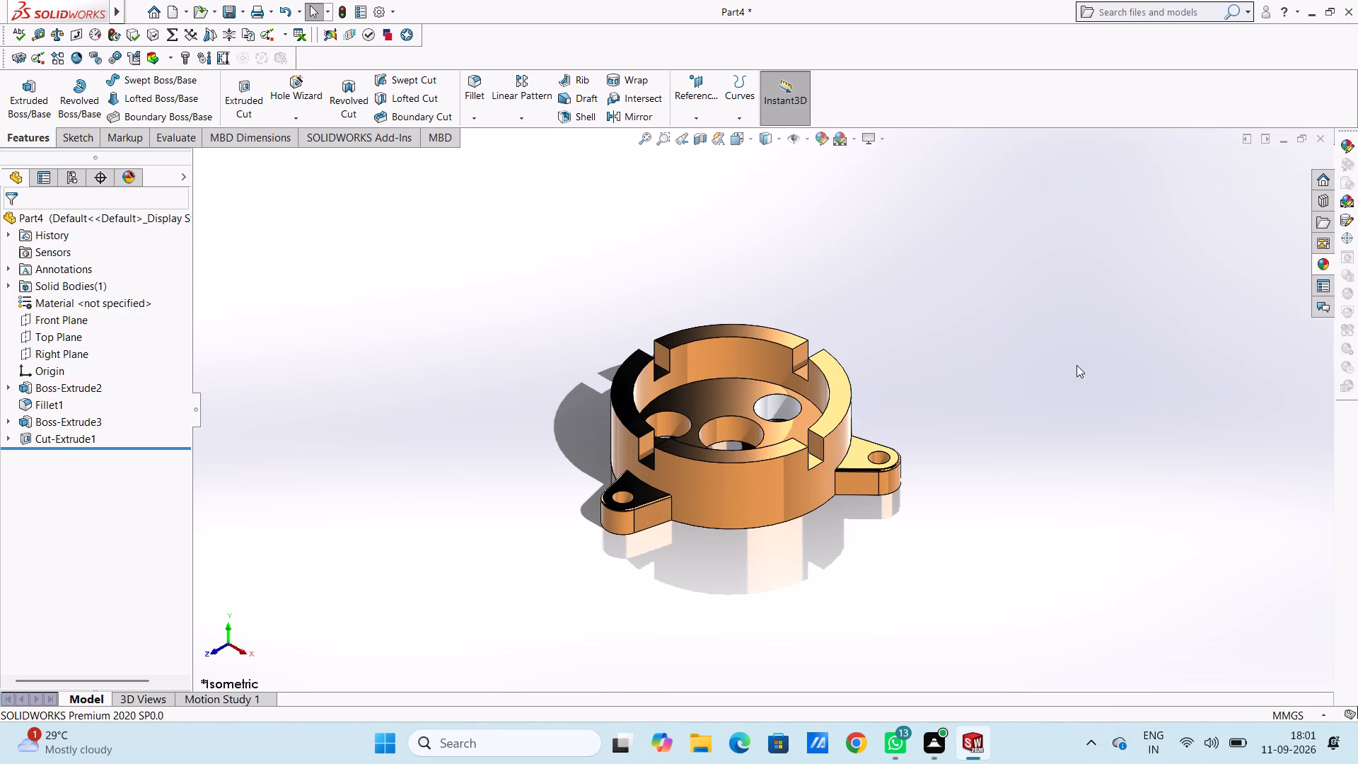
left_click(1321, 259)
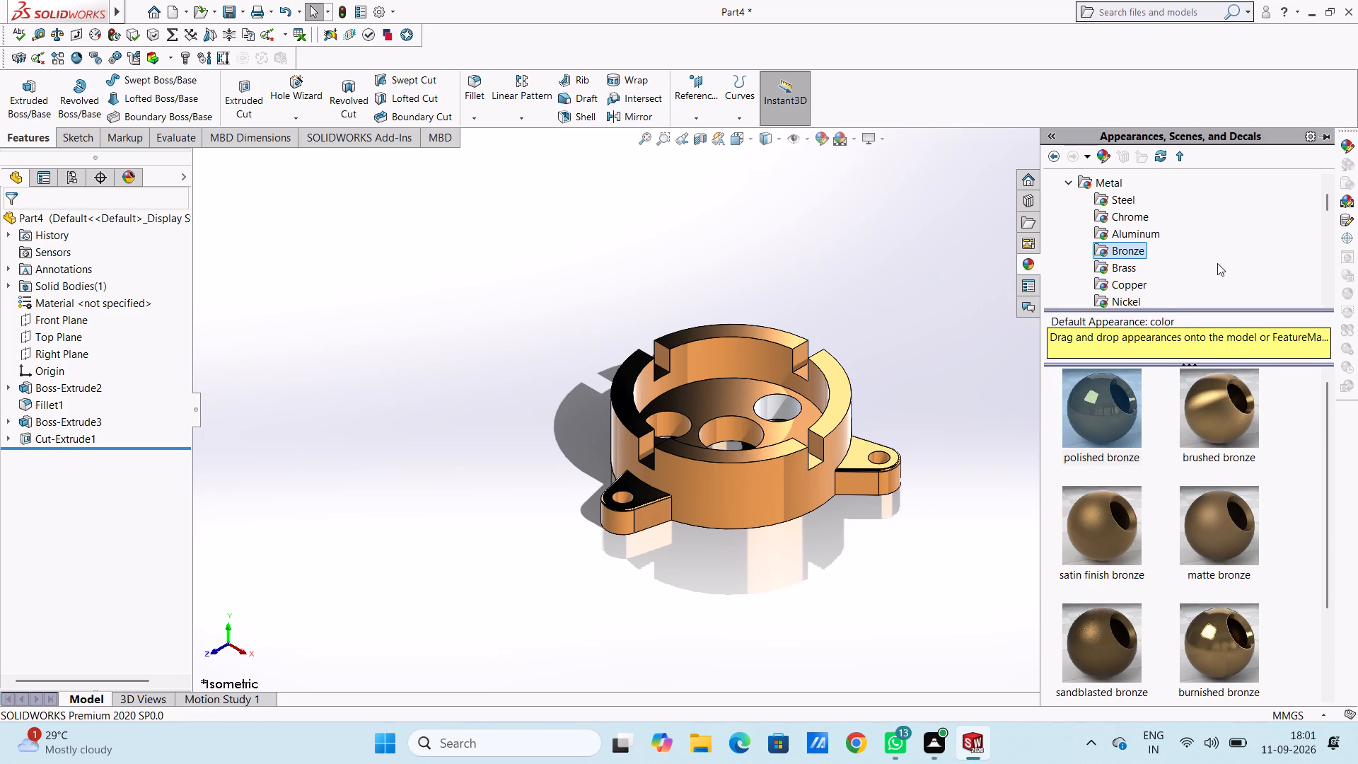
left_click(1130, 271)
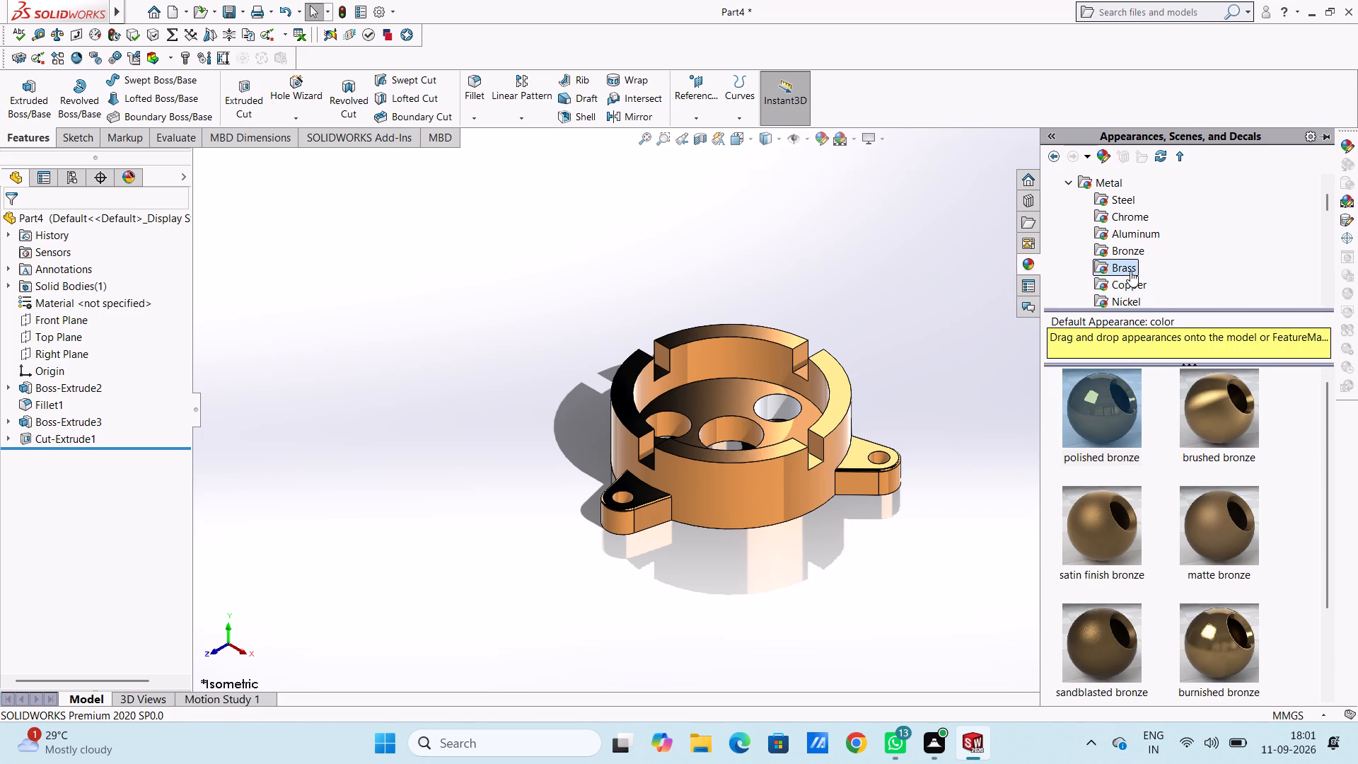
left_click(1136, 286)
scroll(1136, 286, "down", 4)
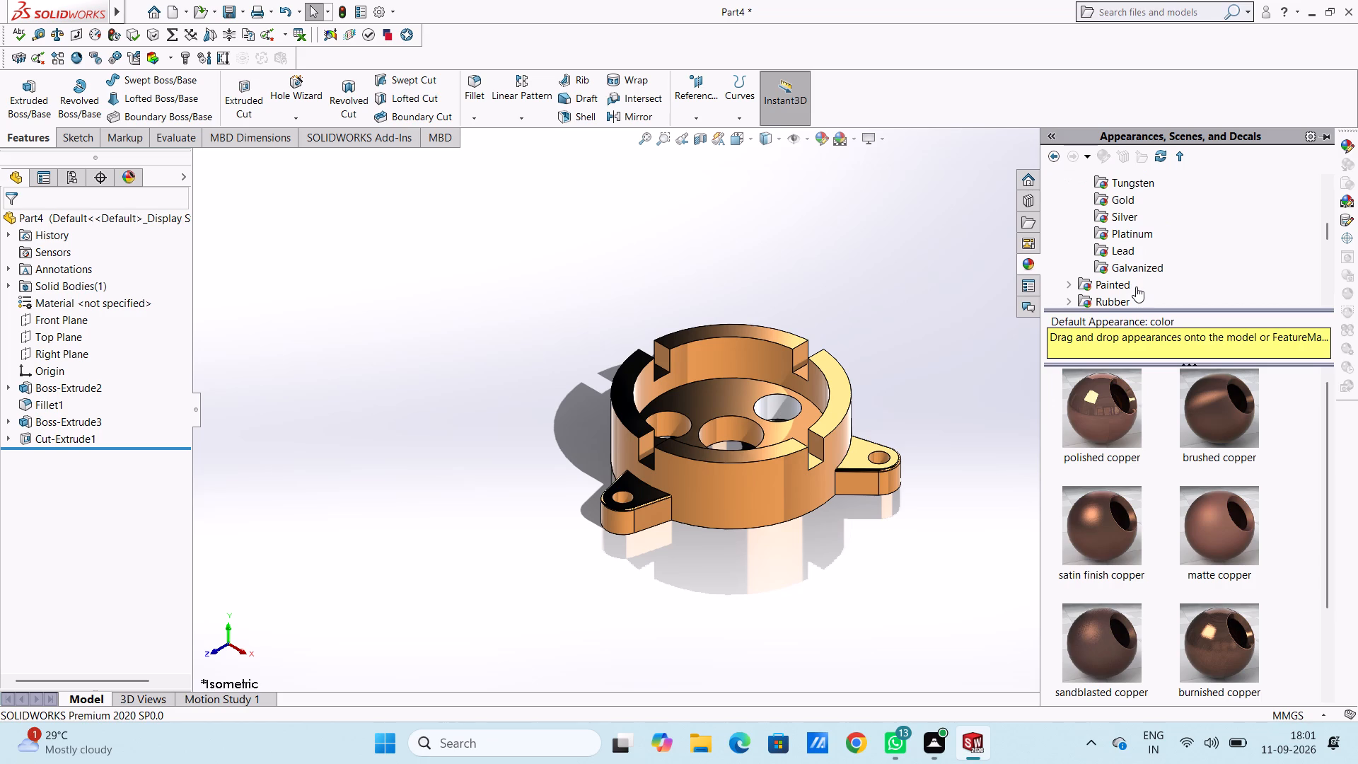
scroll(1136, 286, "down", 4)
scroll(1136, 286, "up", 5)
left_click(1123, 215)
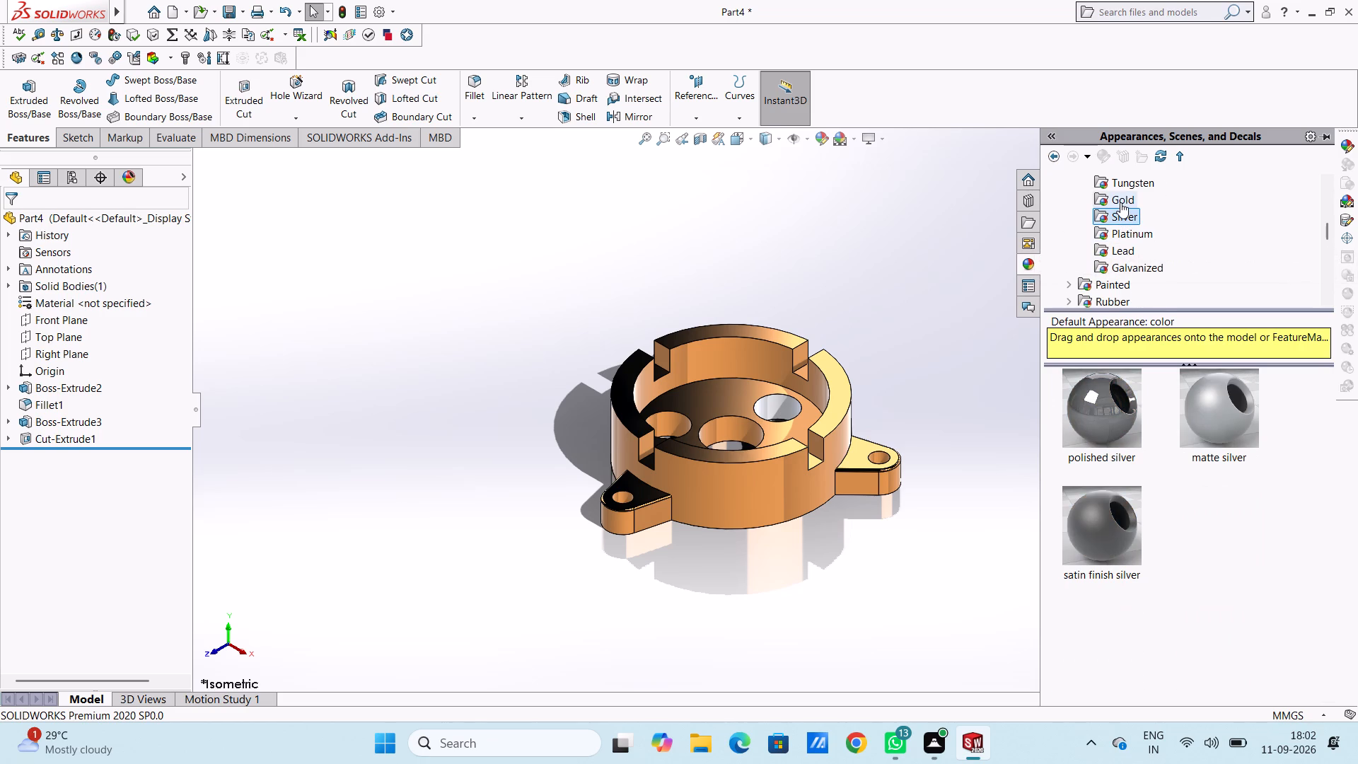
left_click(1120, 202)
left_click(1122, 189)
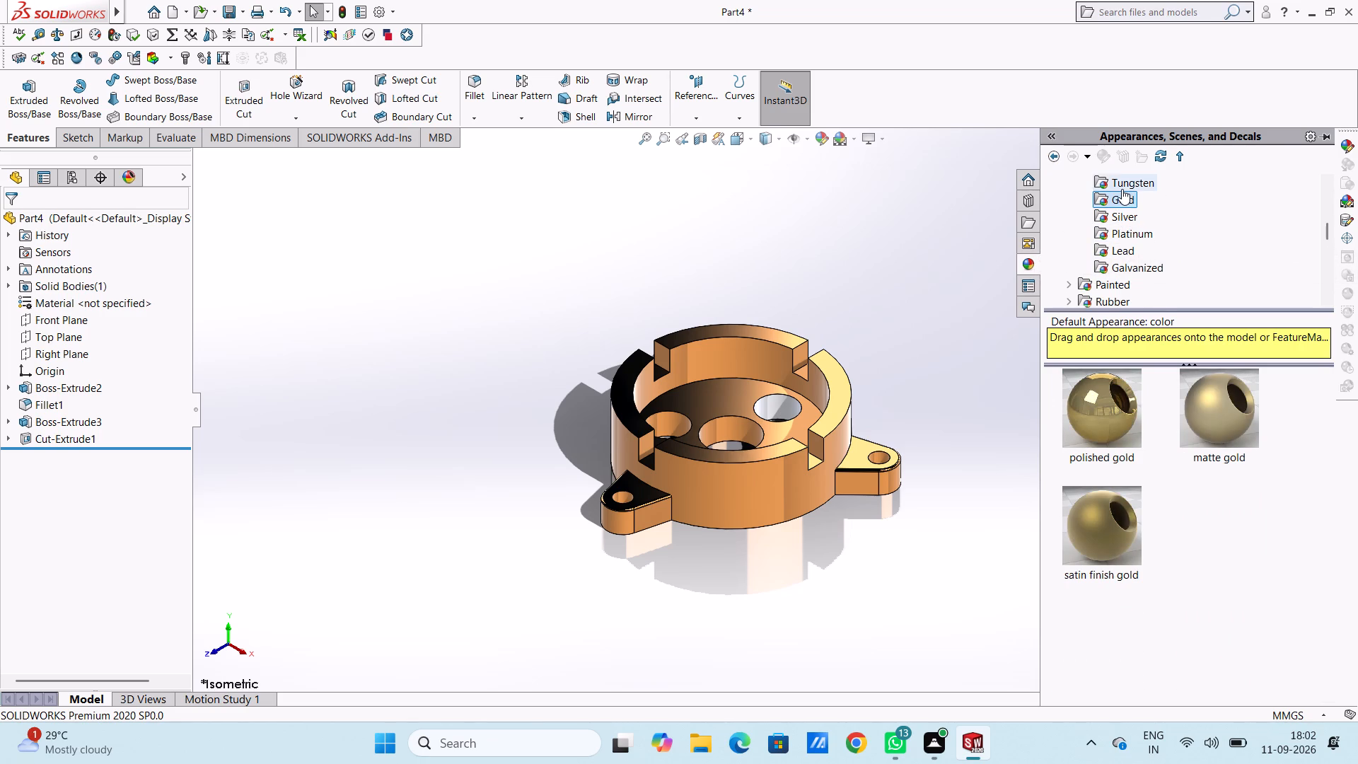
left_click(1125, 246)
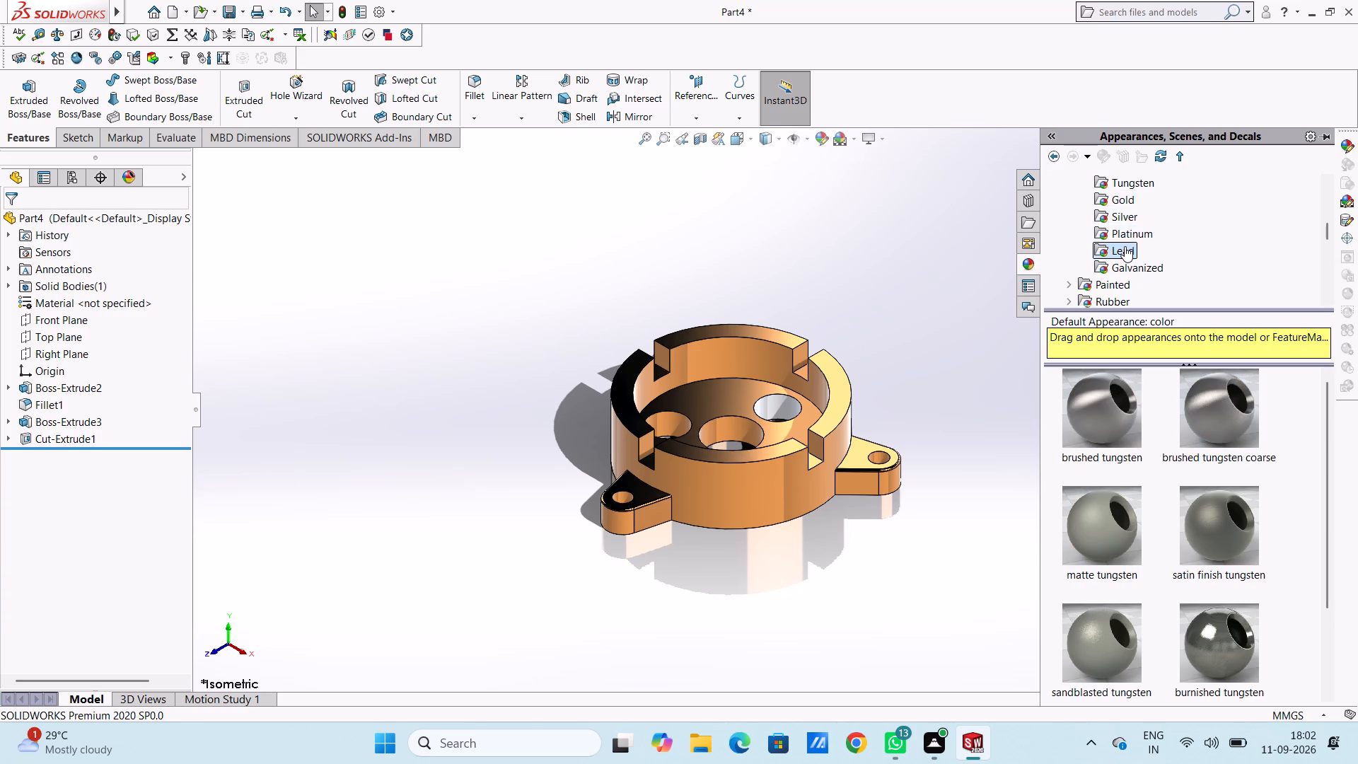
Apply the polished platinum metal appearance to the plate's 22 mm hole, using the Appearance Filter as the target.
left_click(1125, 233)
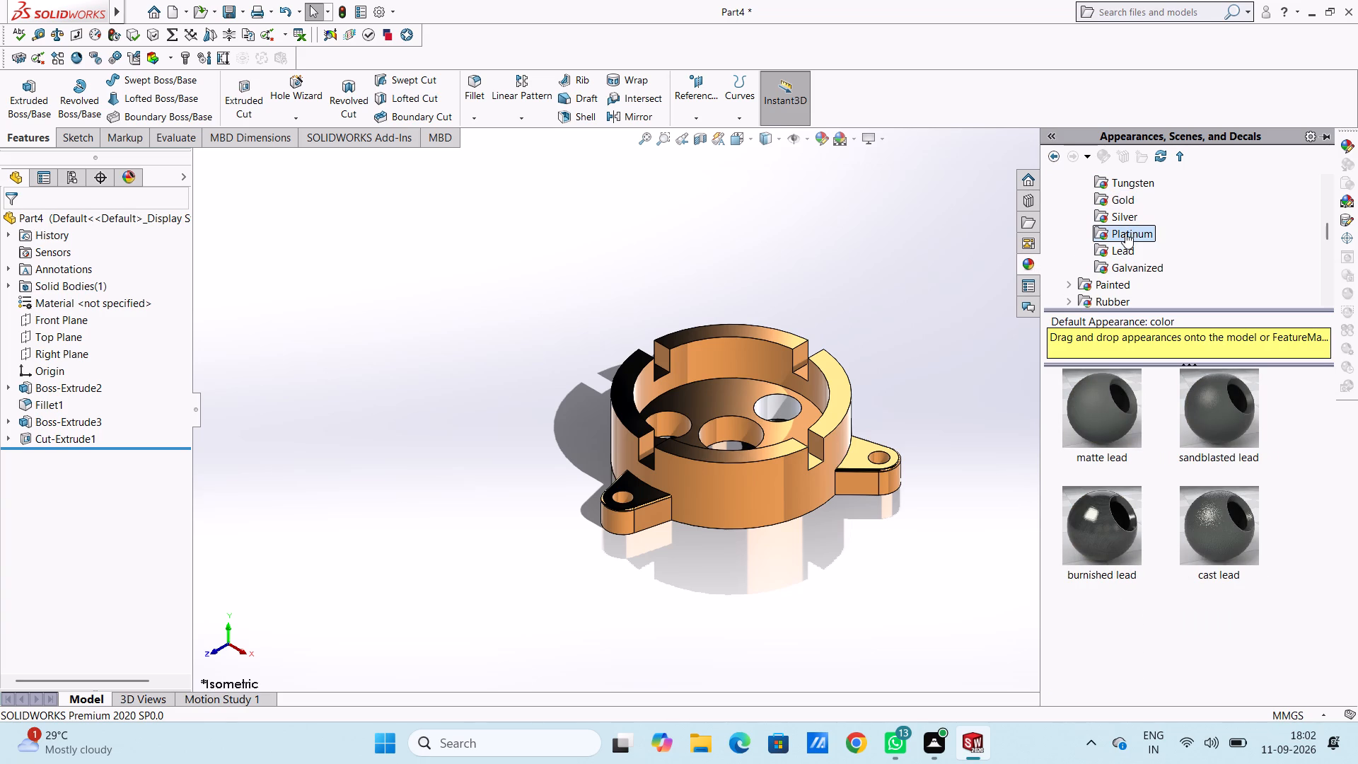
left_click(1111, 401)
left_click_drag(1111, 401, 1109, 401)
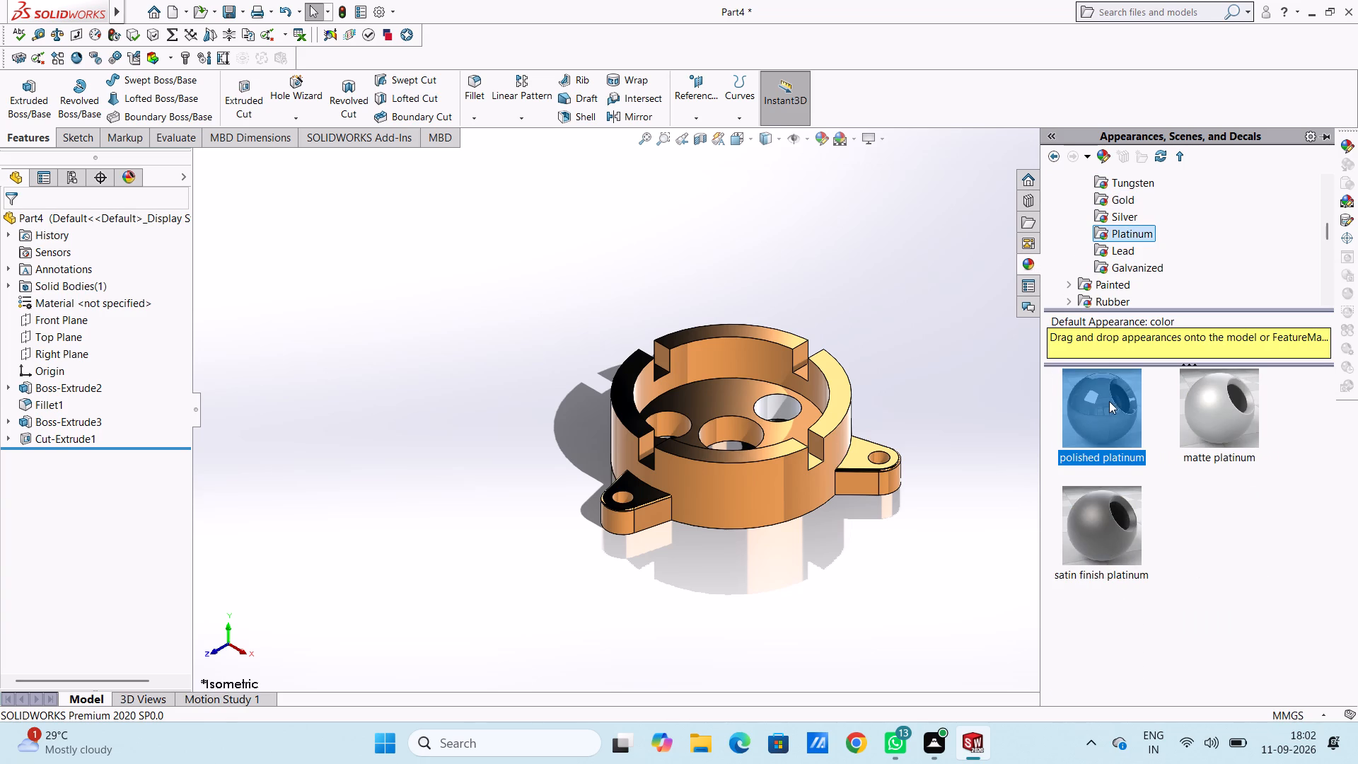
left_click_drag(1109, 401, 697, 395)
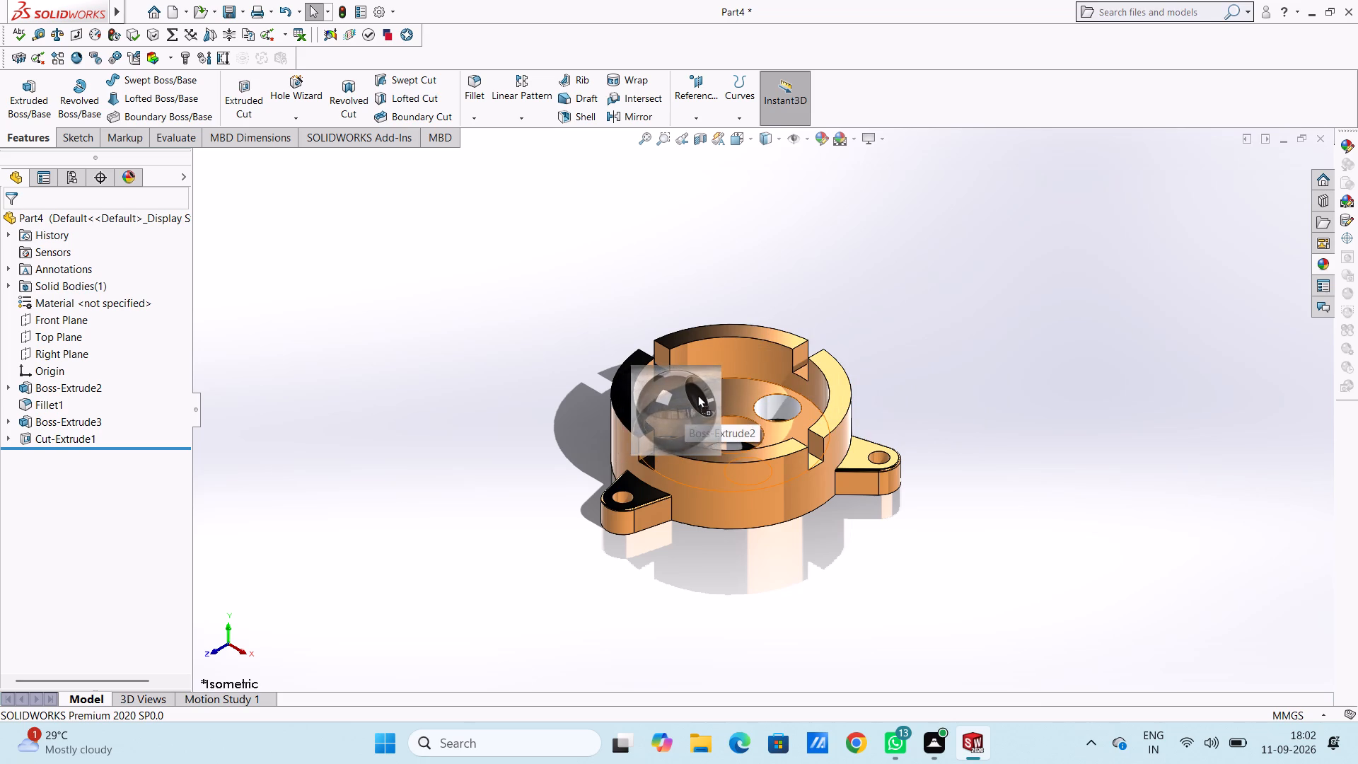
left_click_drag(697, 395, 685, 393)
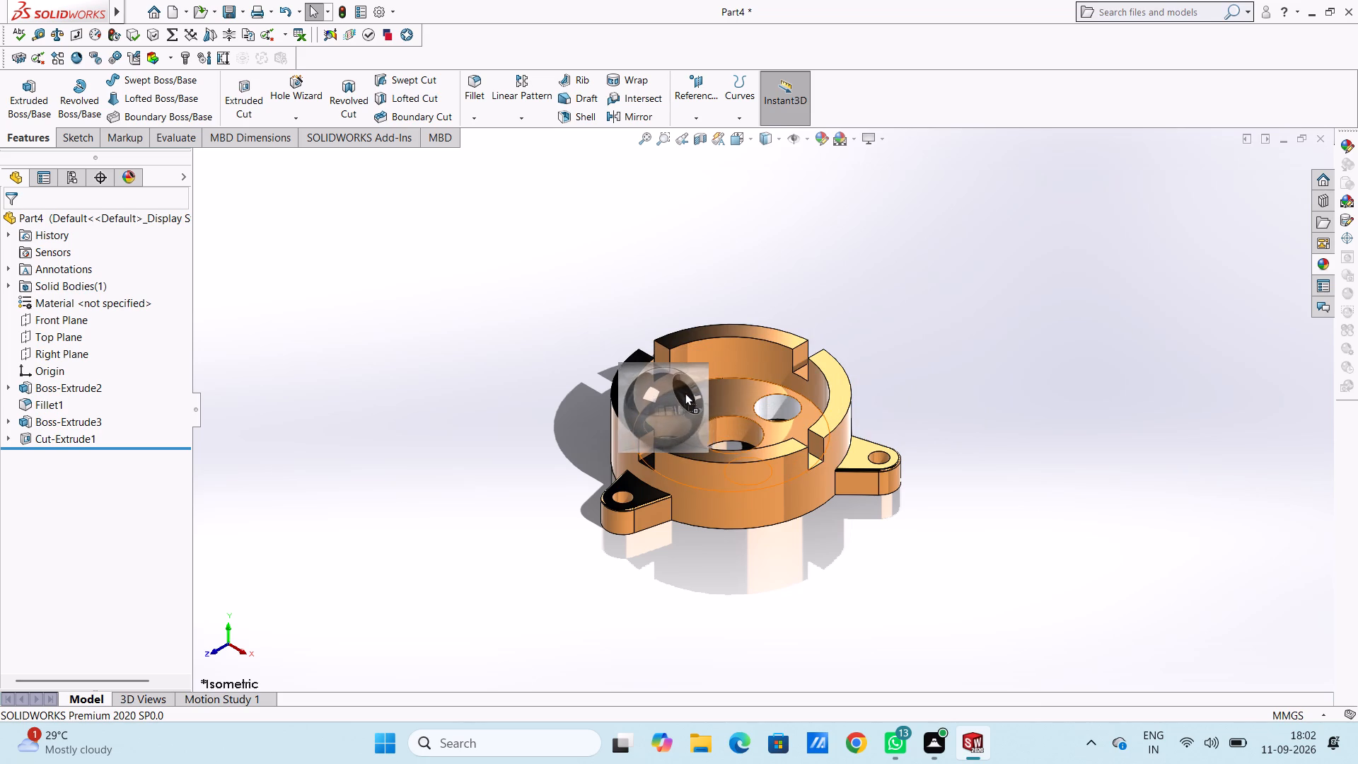
left_click_drag(685, 393, 758, 403)
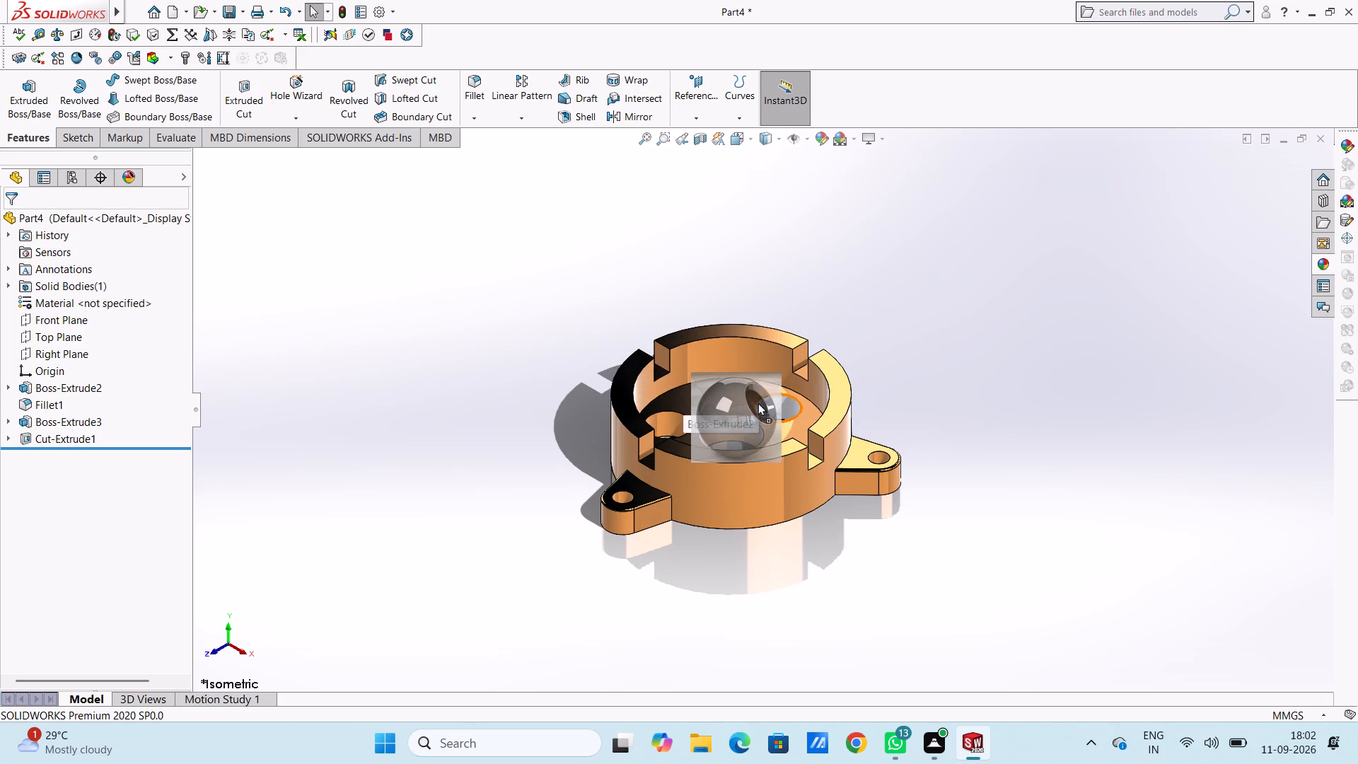
left_click_drag(758, 403, 762, 403)
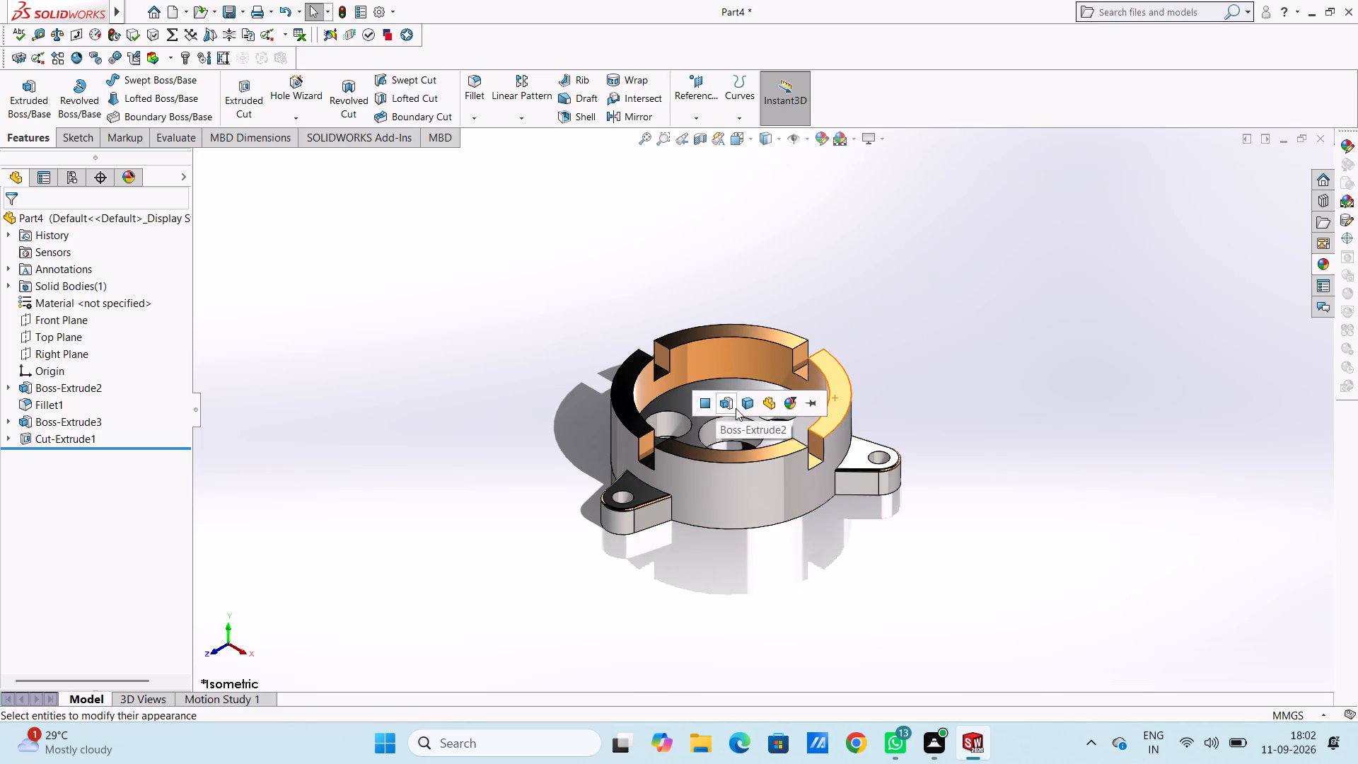
left_click(789, 403)
left_click(961, 370)
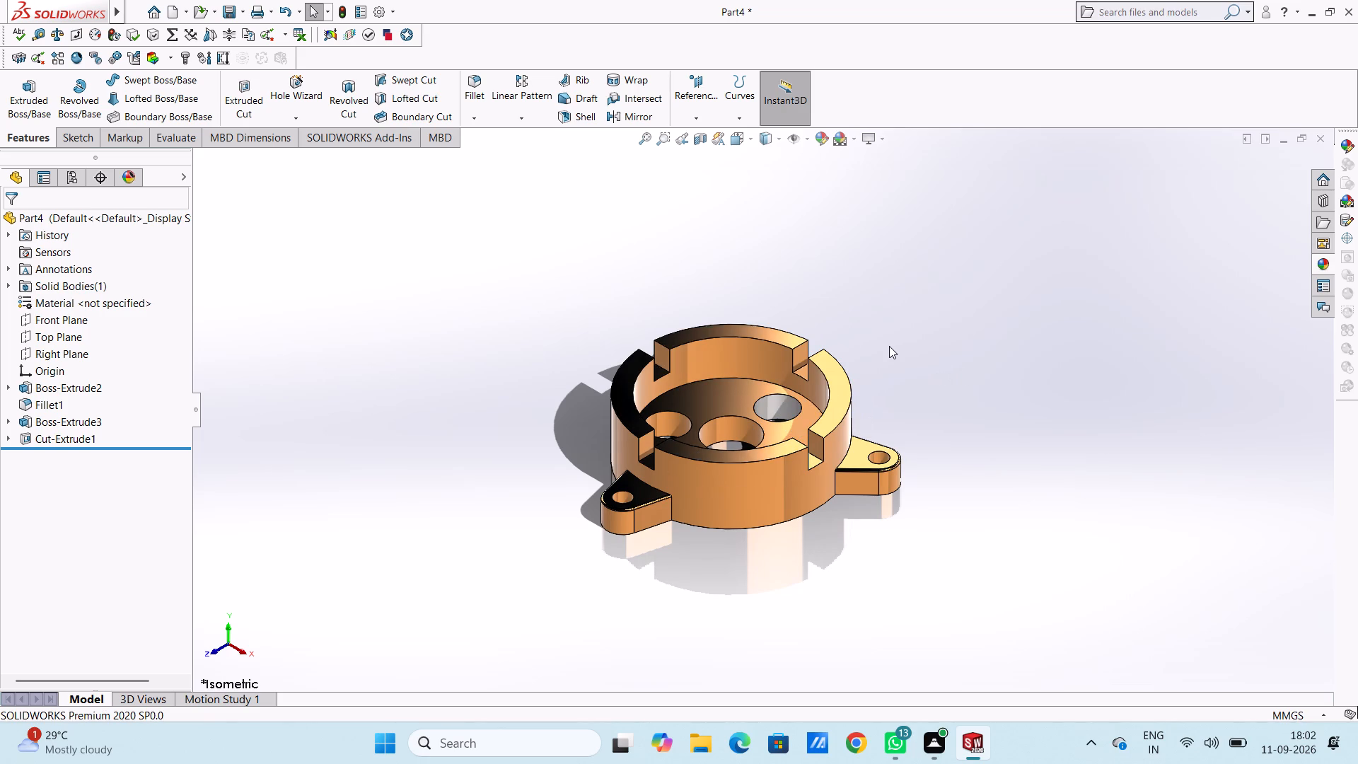
Save the part in the Documents folder as "bearing retainer cap" in the SOLIDWORKS Part format.
key("ctrl+s")
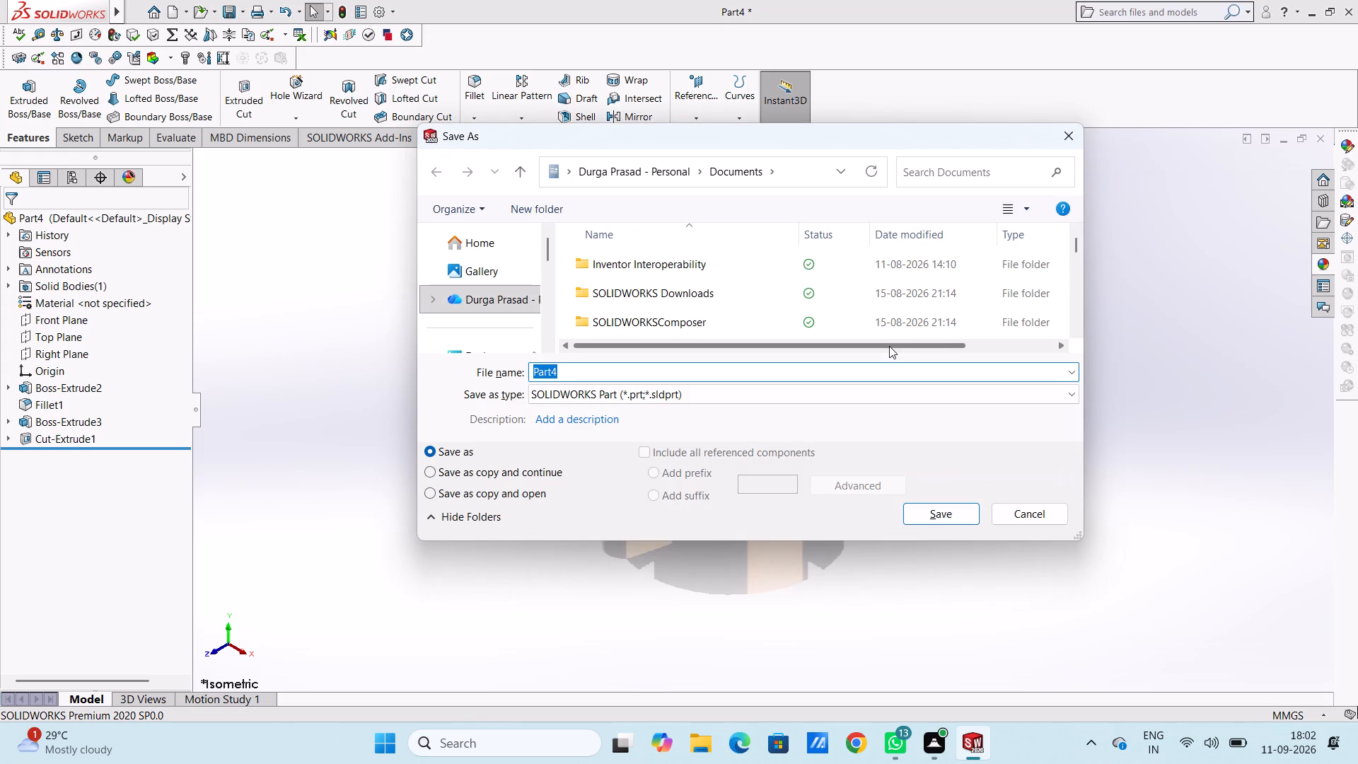
type("bearing")
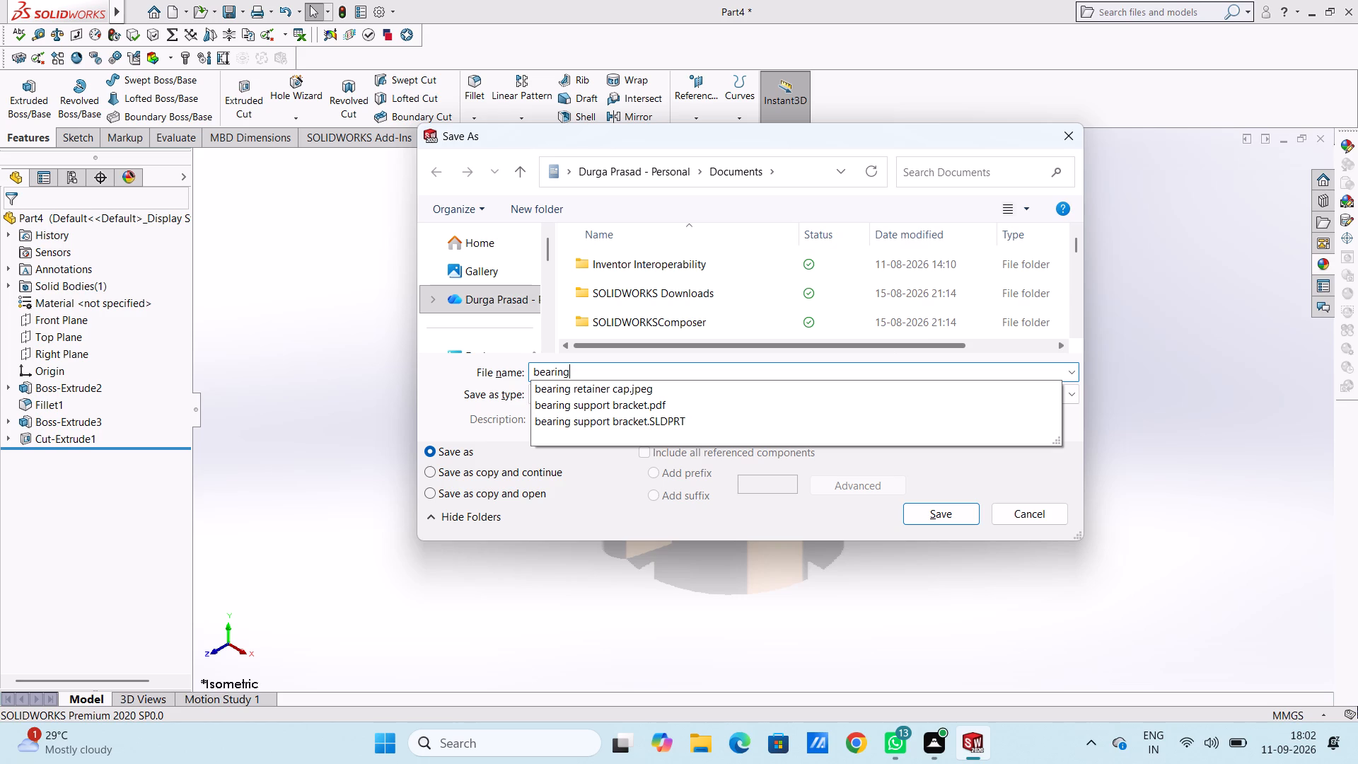
key("space")
type("re")
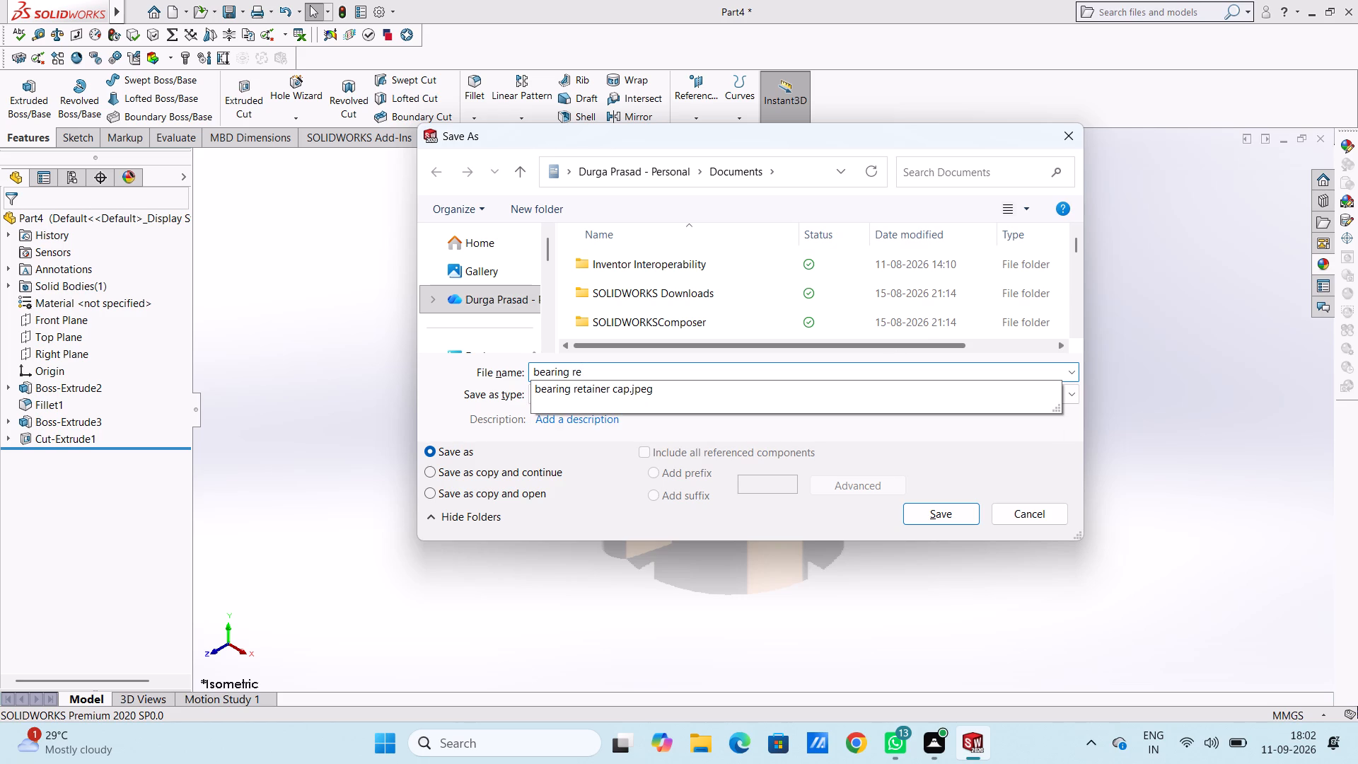
type("ta")
type("iner cap")
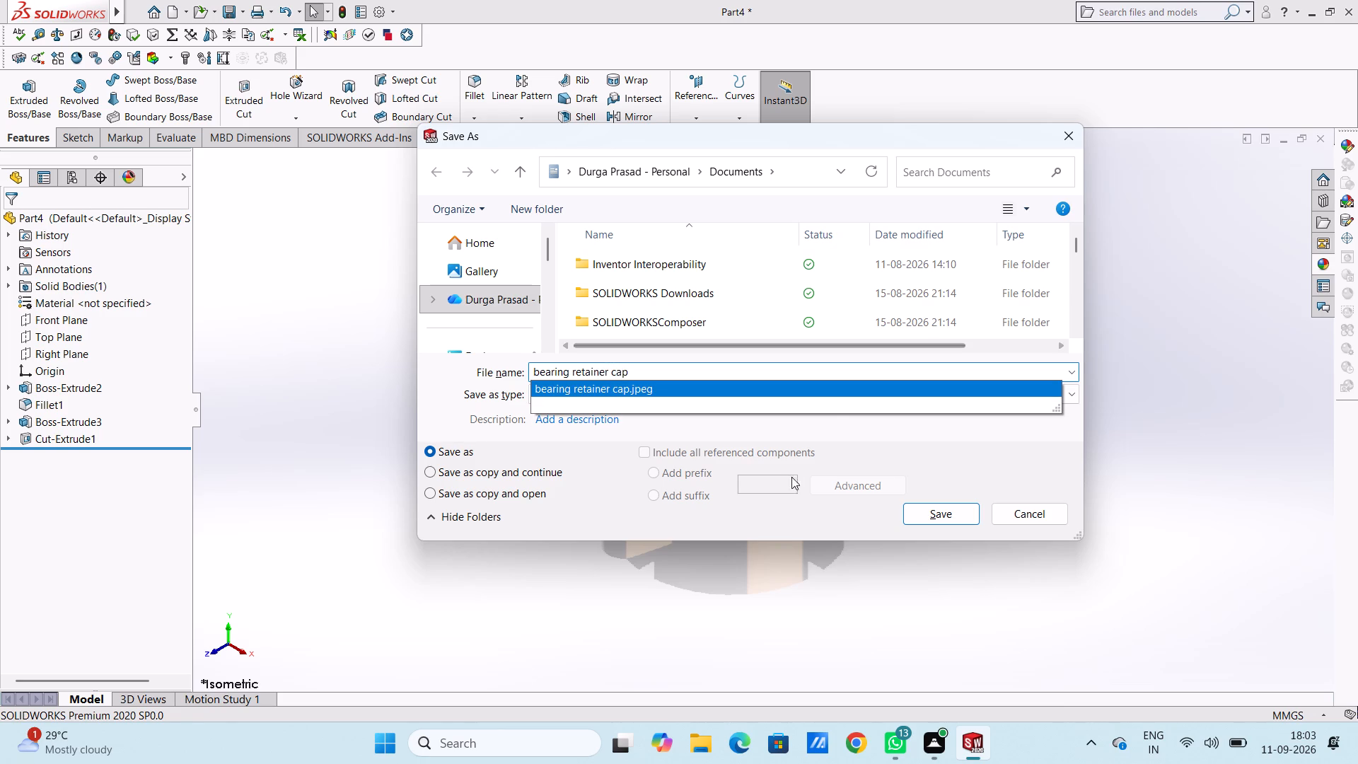
left_click(927, 515)
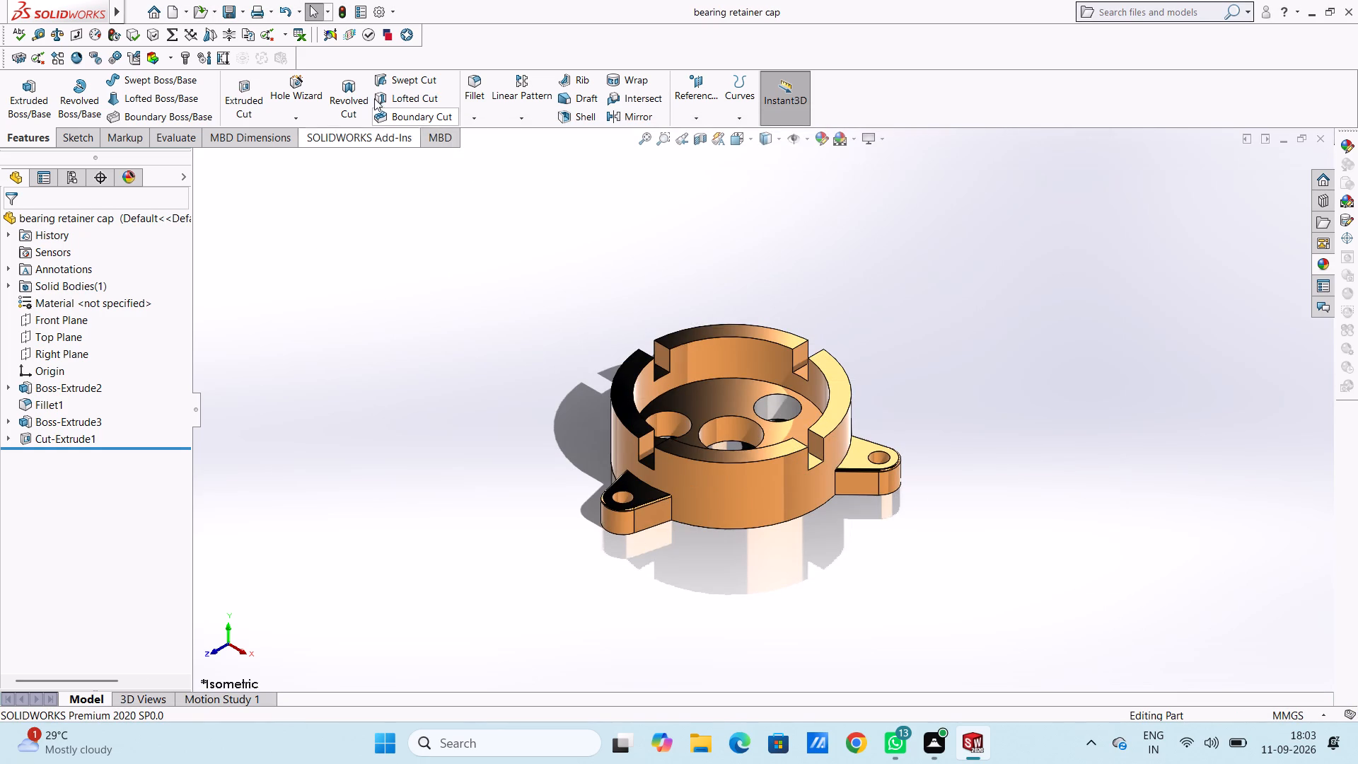
Save a PDF version of the part as "bearing retainer cap" in the Documents folder.
left_click(245, 12)
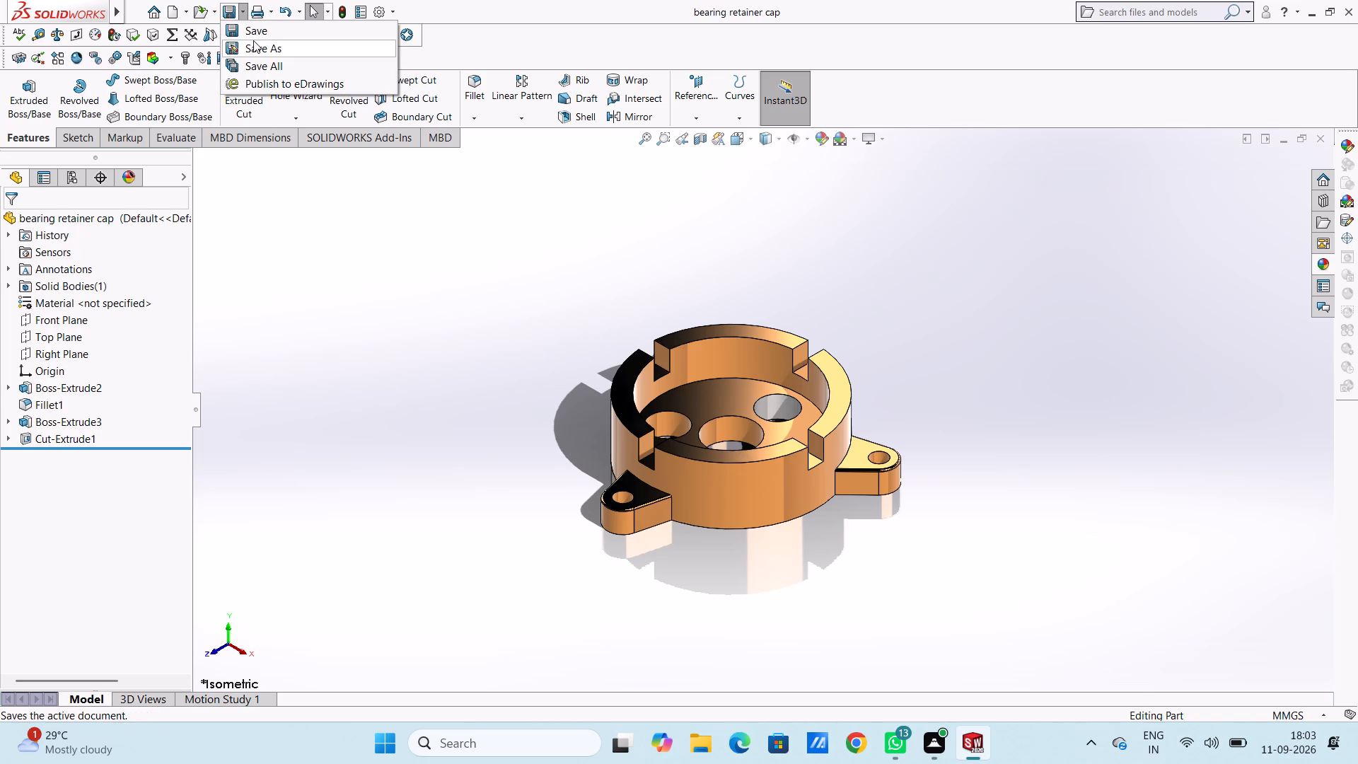
left_click(255, 46)
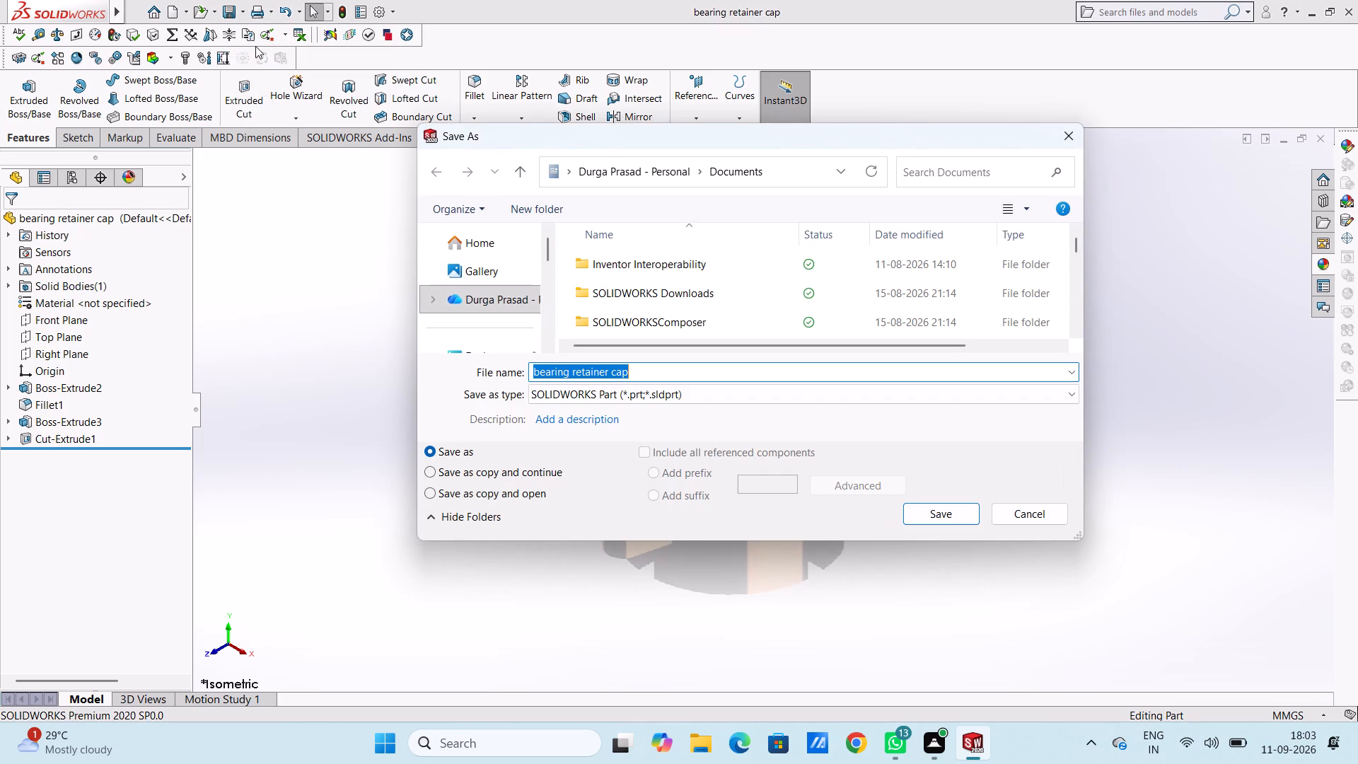
left_click(714, 399)
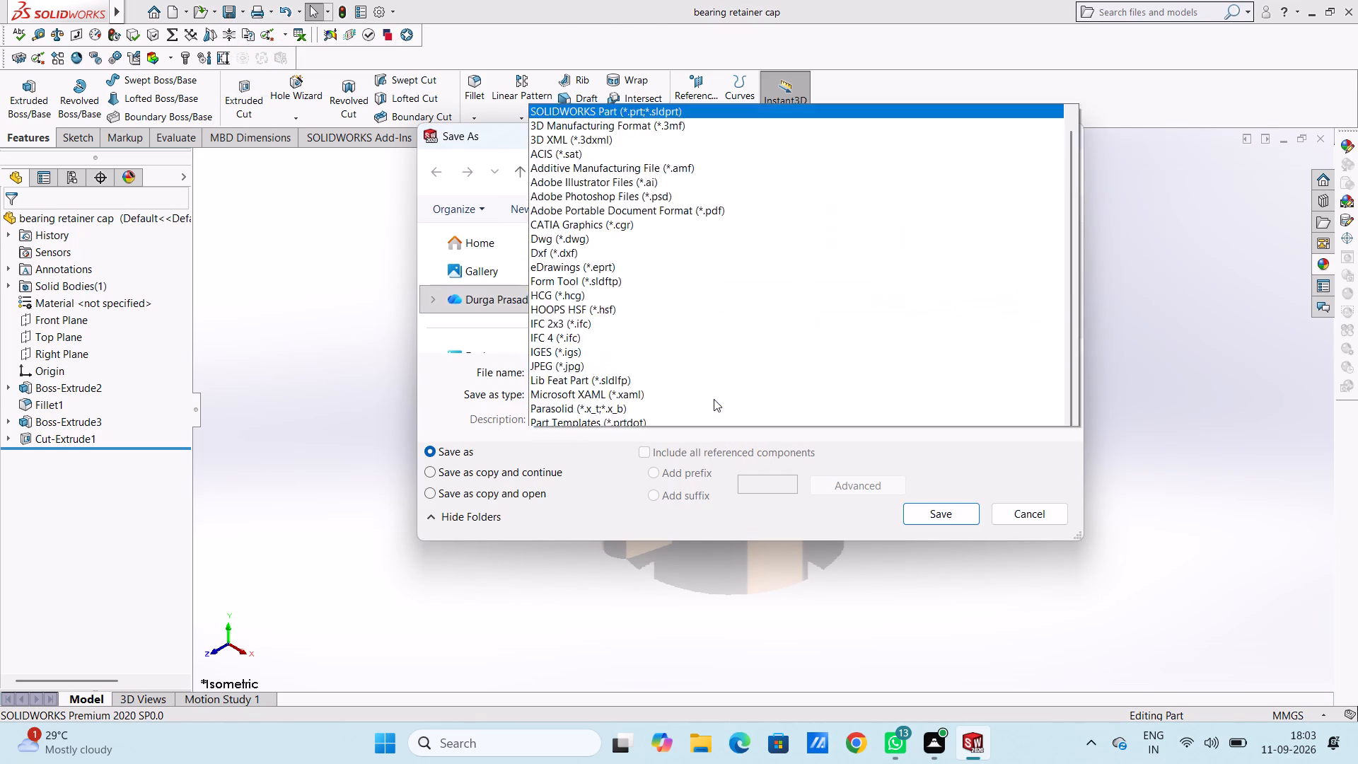
left_click(704, 112)
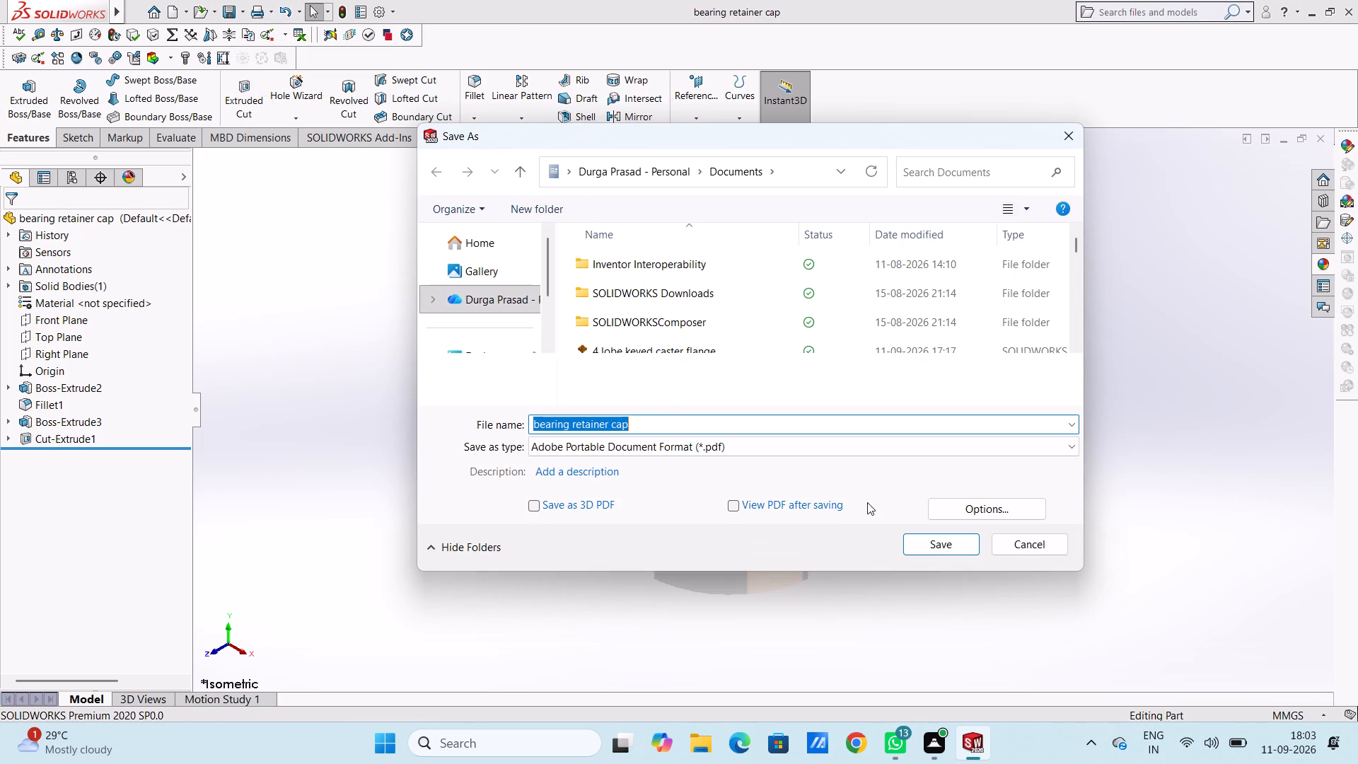
left_click(932, 551)
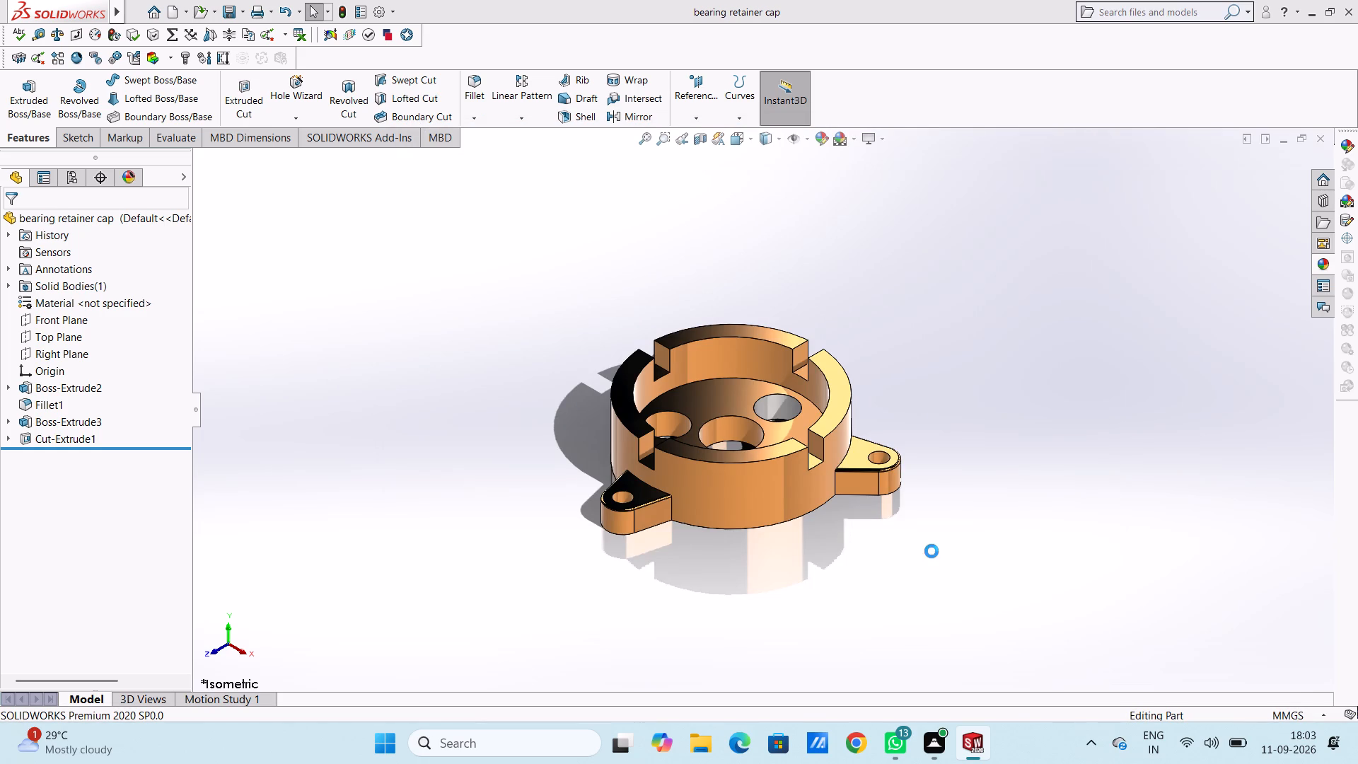